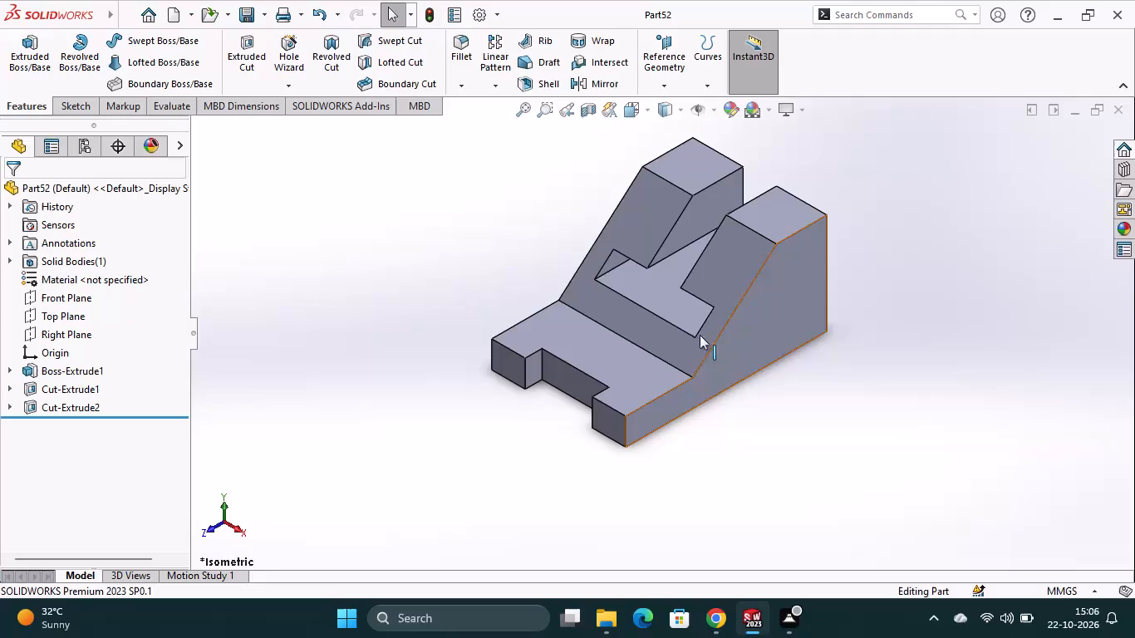
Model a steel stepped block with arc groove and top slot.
Create a new part document.
click(168, 20)
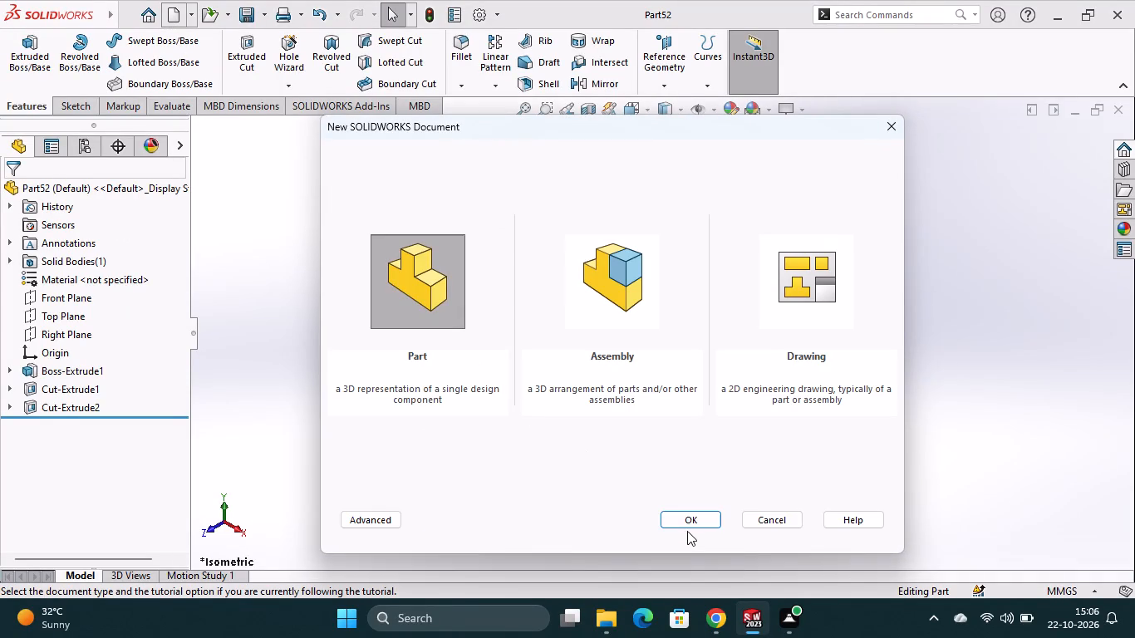
click(691, 520)
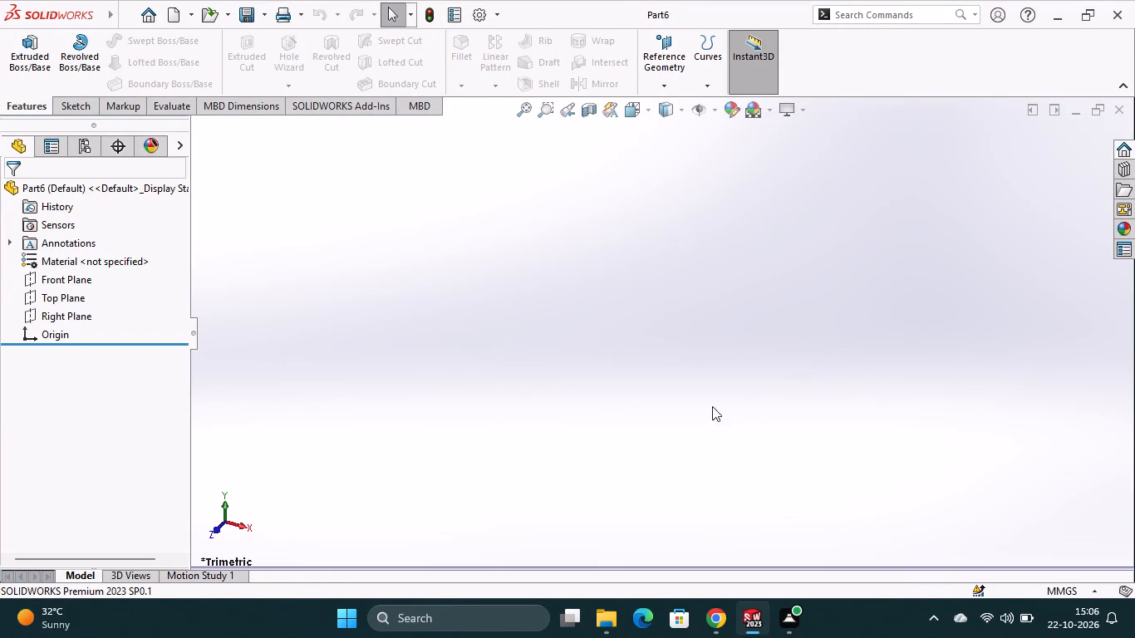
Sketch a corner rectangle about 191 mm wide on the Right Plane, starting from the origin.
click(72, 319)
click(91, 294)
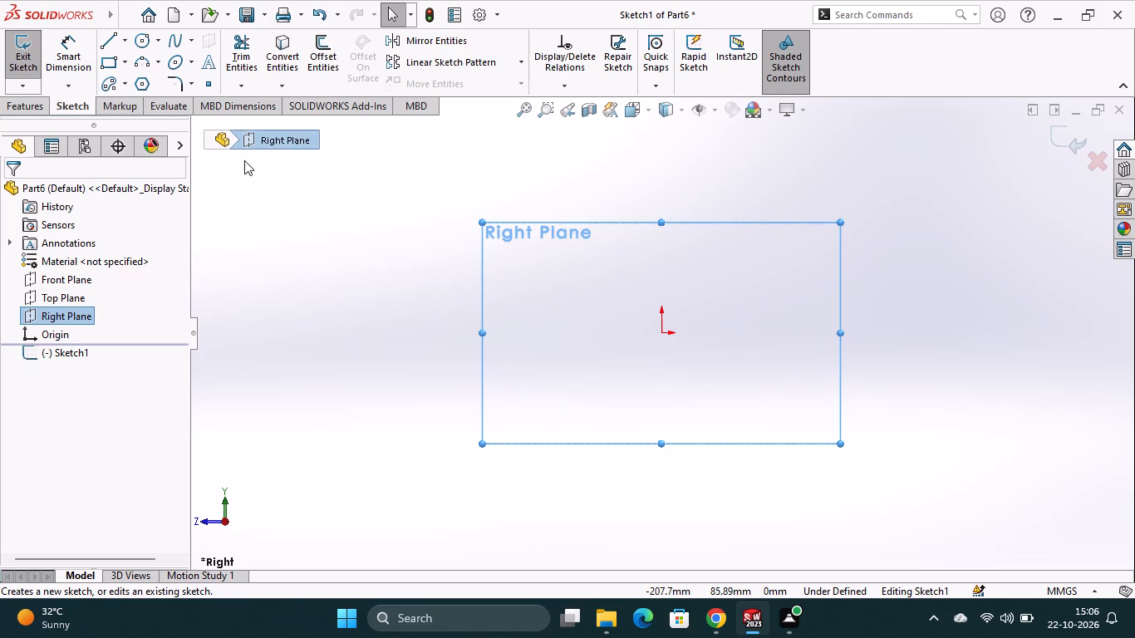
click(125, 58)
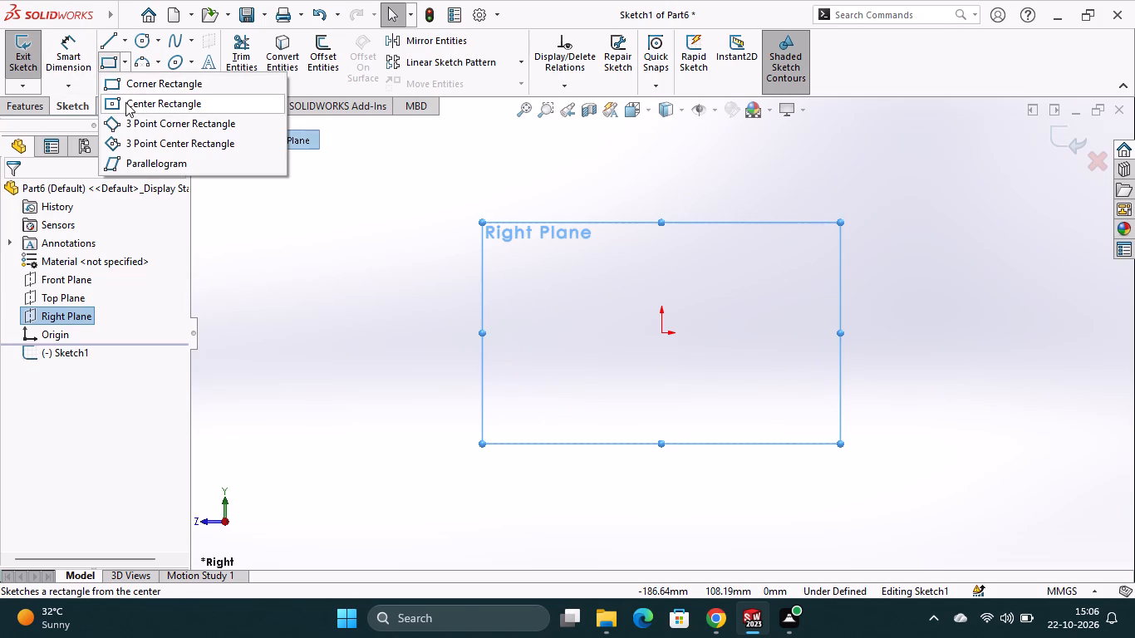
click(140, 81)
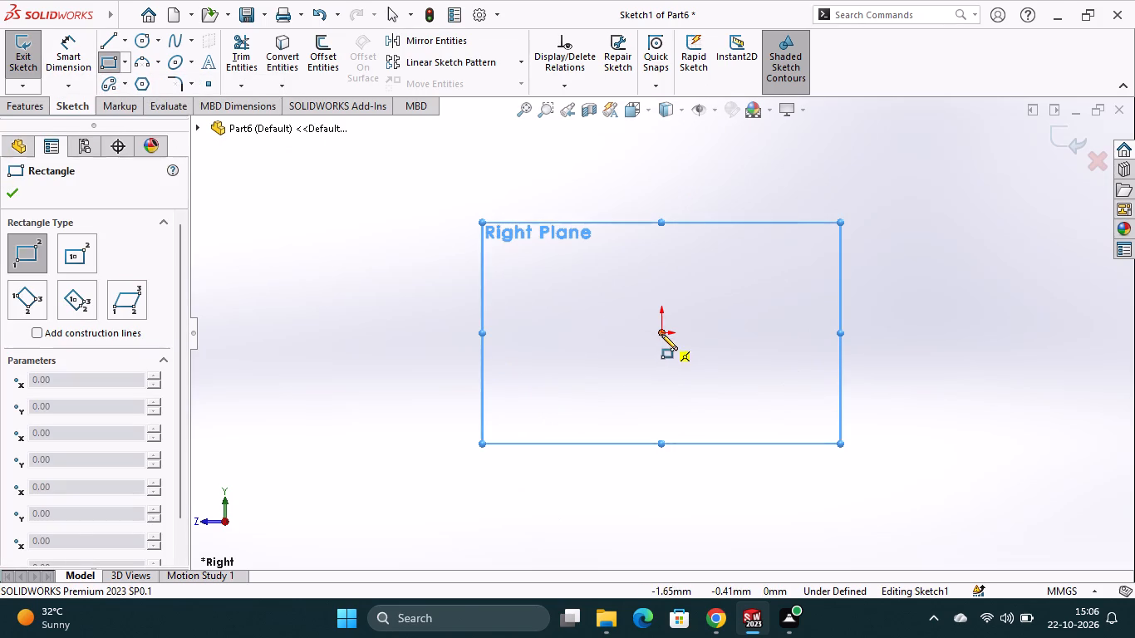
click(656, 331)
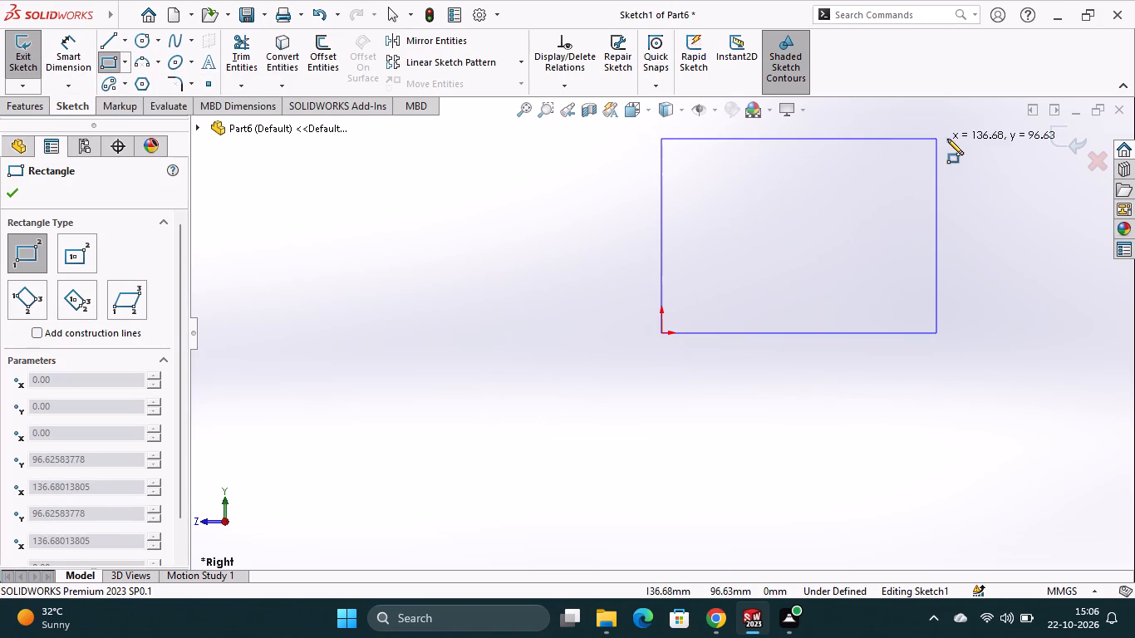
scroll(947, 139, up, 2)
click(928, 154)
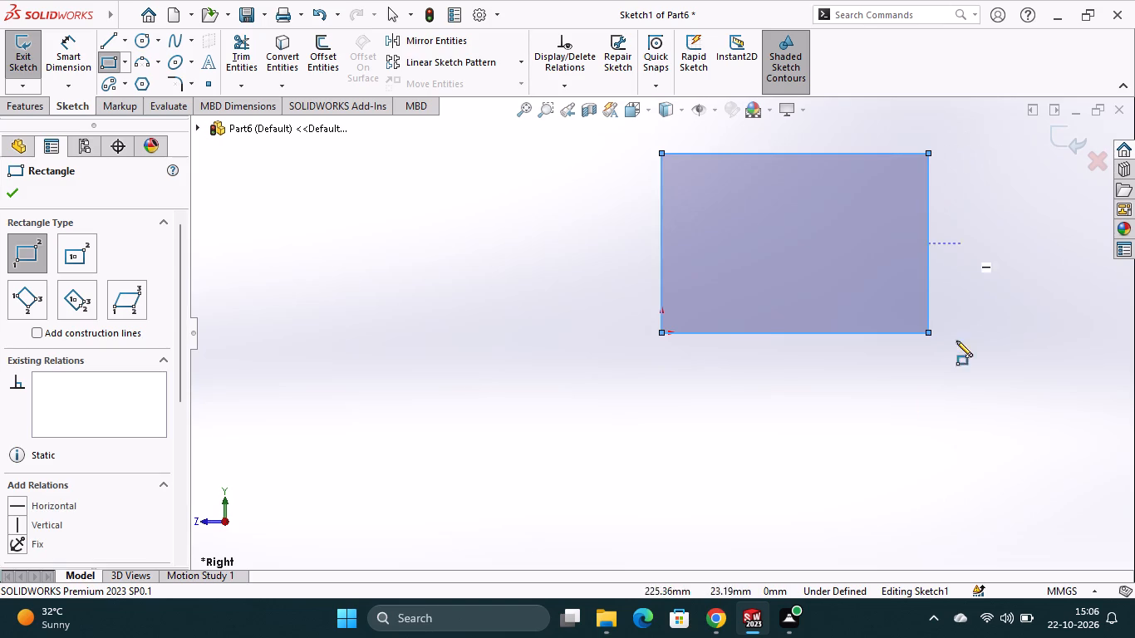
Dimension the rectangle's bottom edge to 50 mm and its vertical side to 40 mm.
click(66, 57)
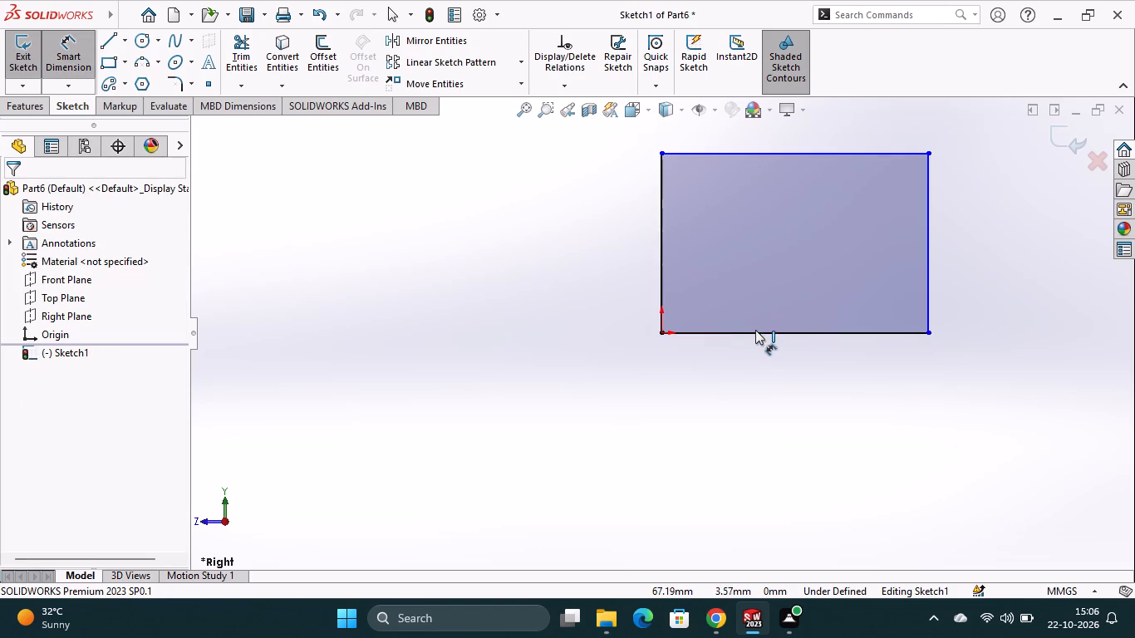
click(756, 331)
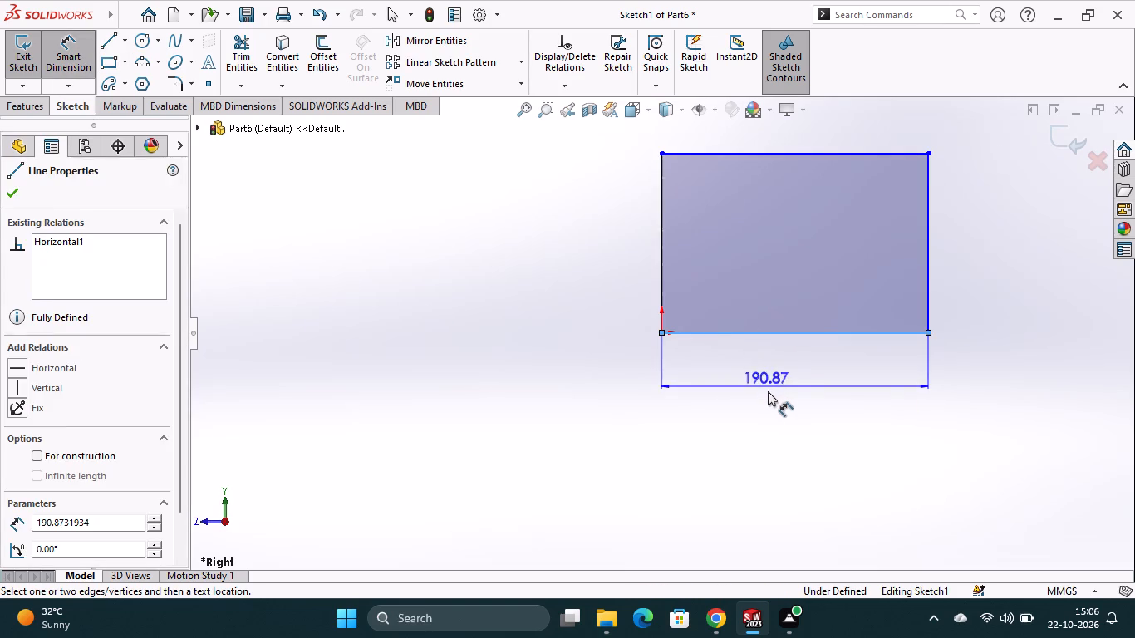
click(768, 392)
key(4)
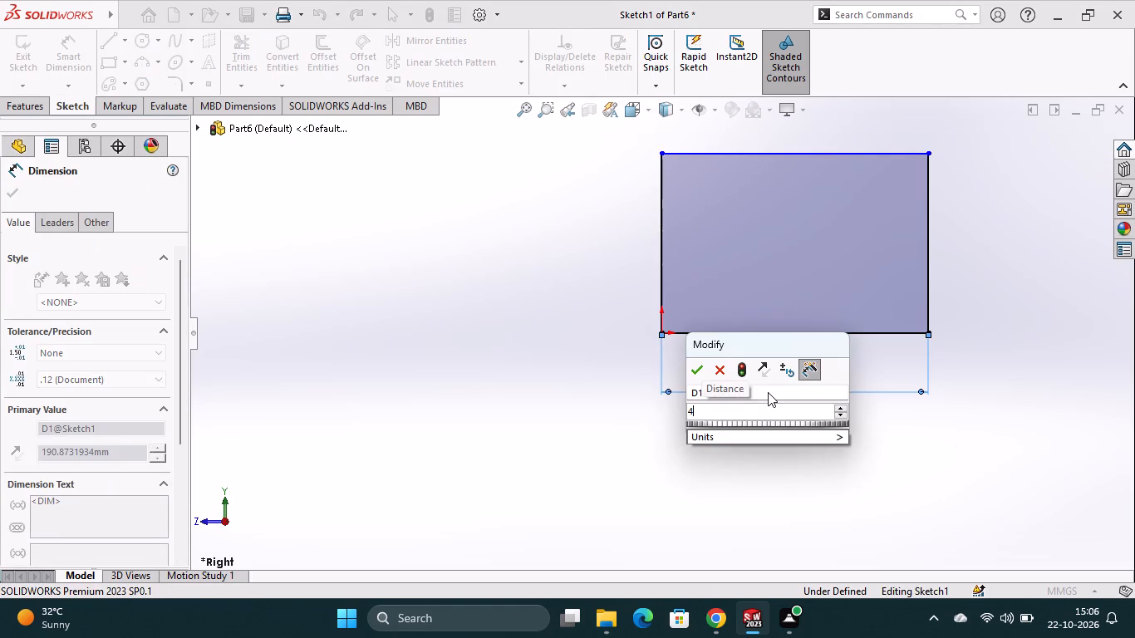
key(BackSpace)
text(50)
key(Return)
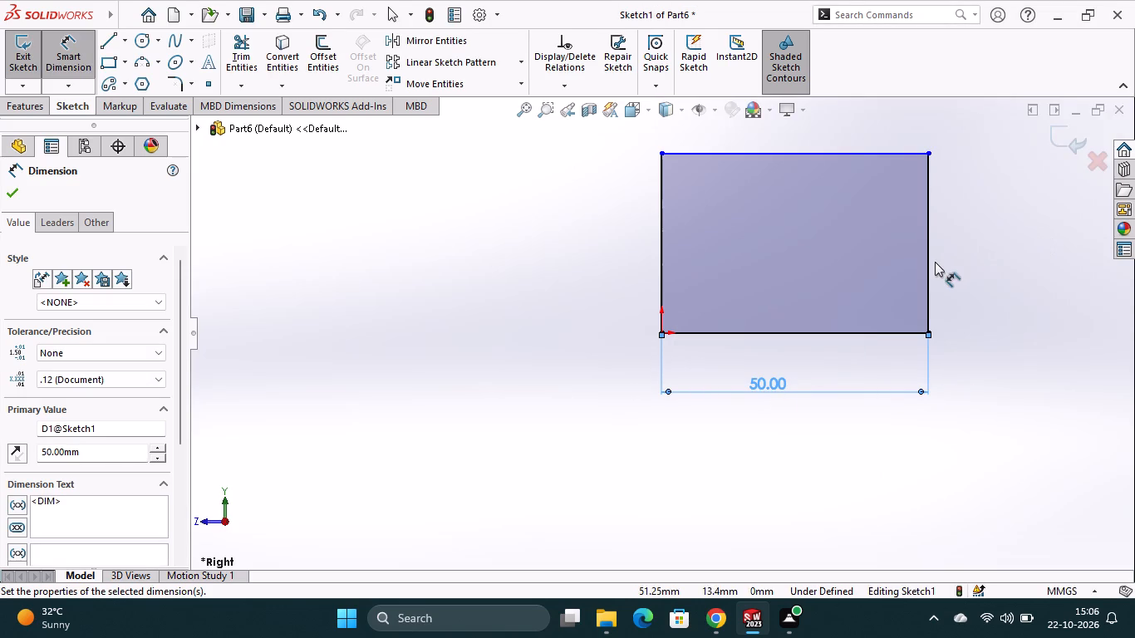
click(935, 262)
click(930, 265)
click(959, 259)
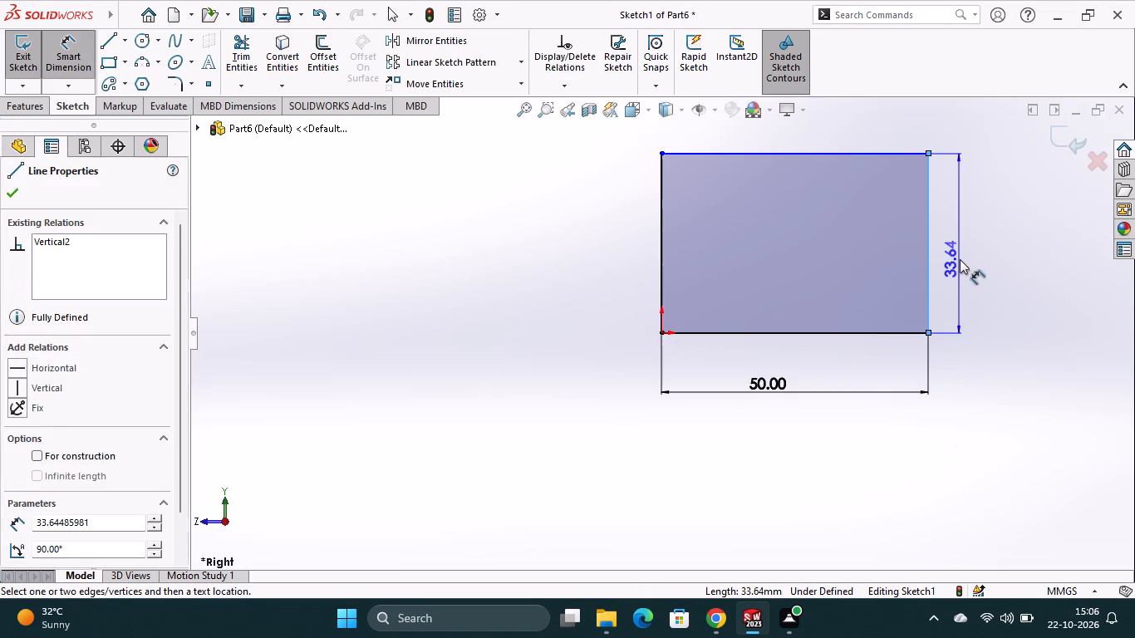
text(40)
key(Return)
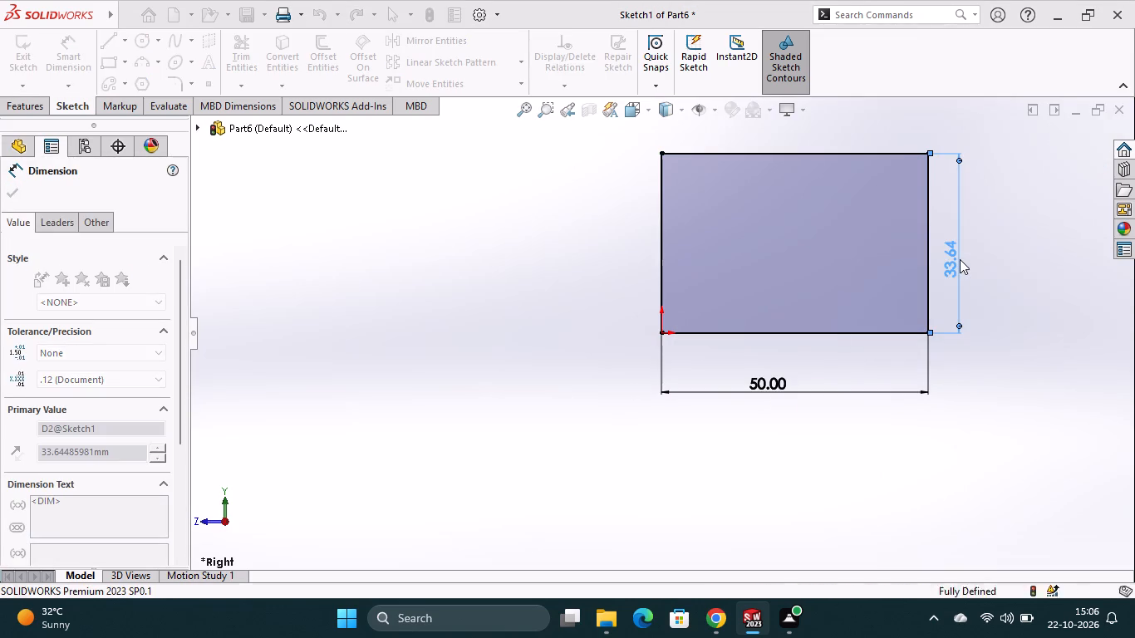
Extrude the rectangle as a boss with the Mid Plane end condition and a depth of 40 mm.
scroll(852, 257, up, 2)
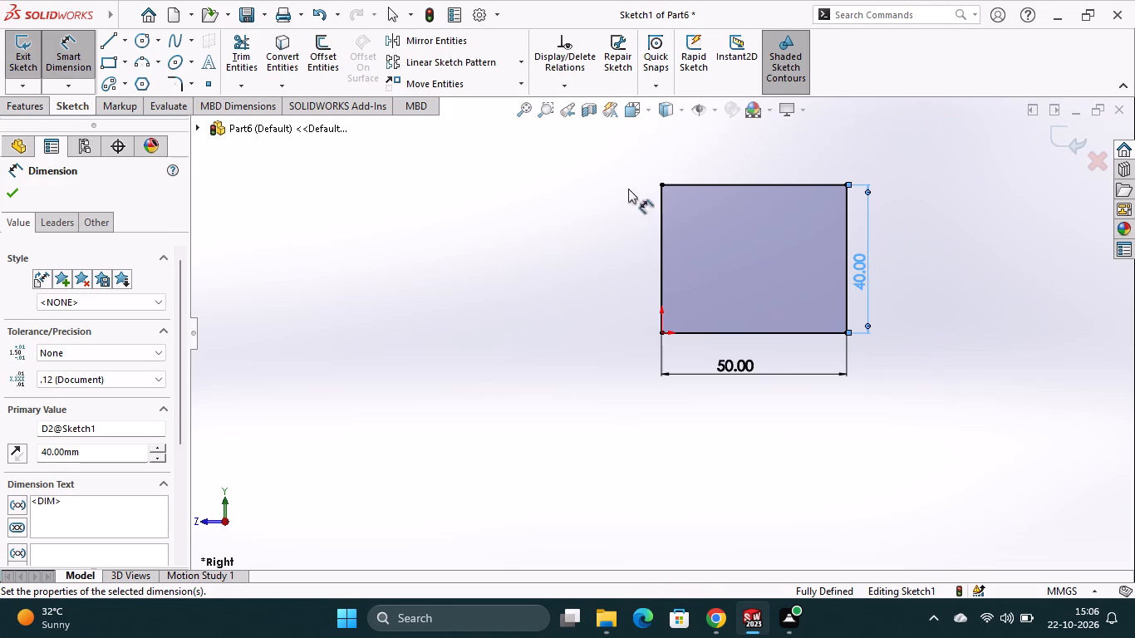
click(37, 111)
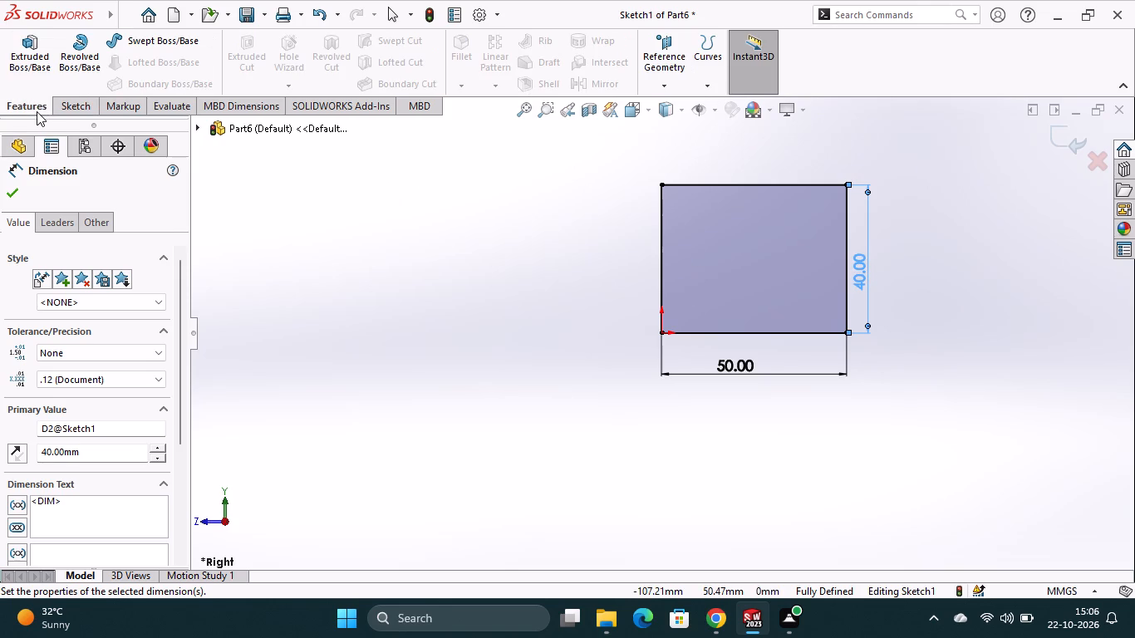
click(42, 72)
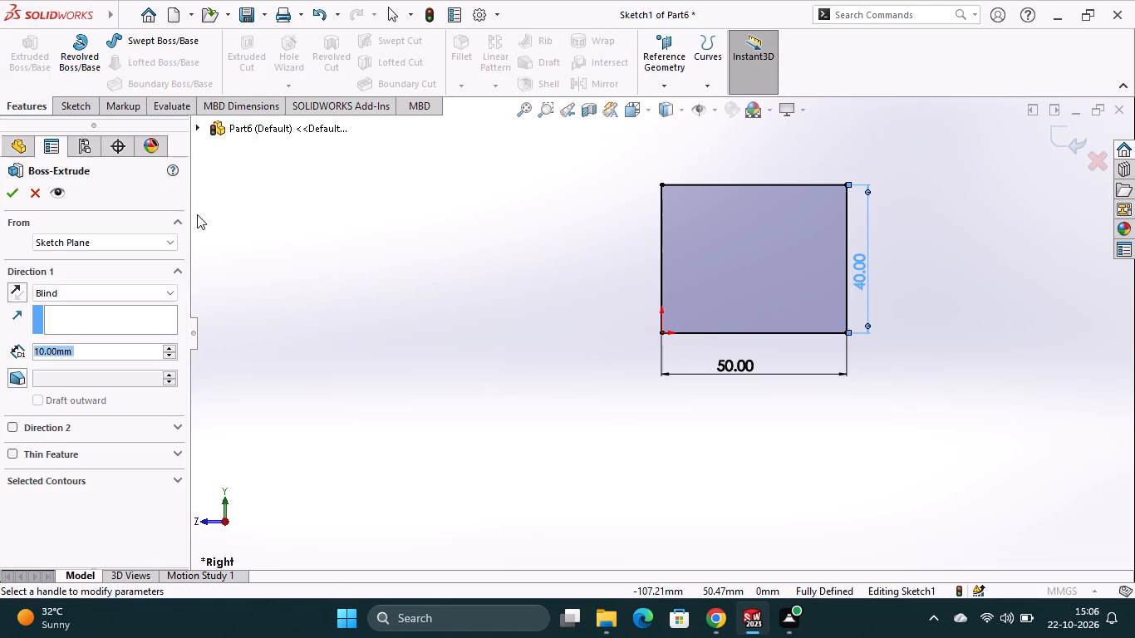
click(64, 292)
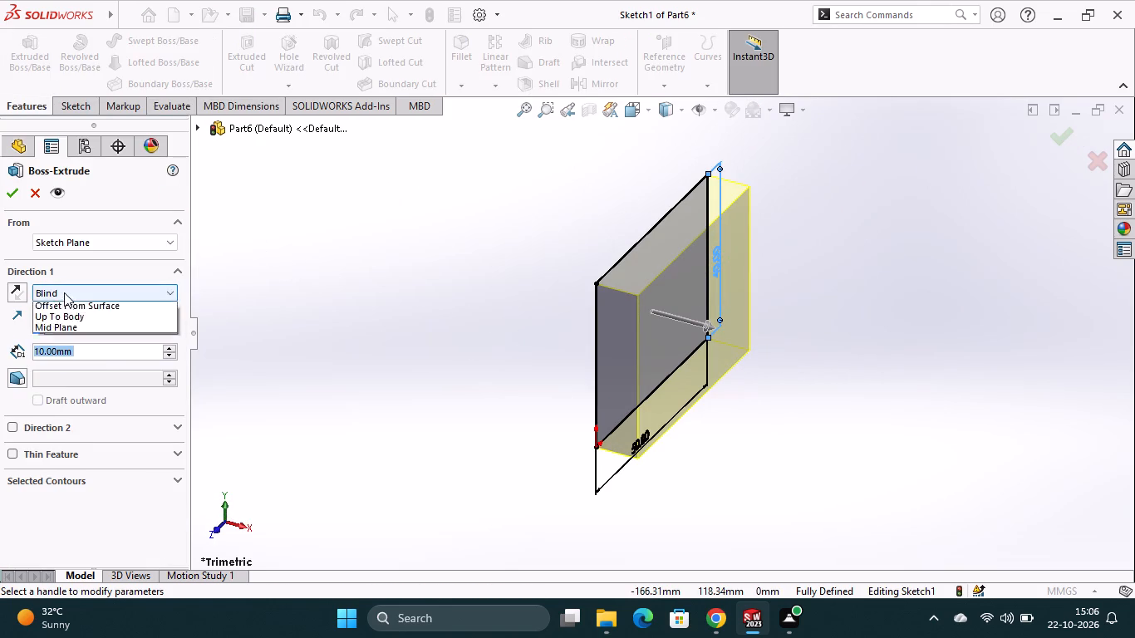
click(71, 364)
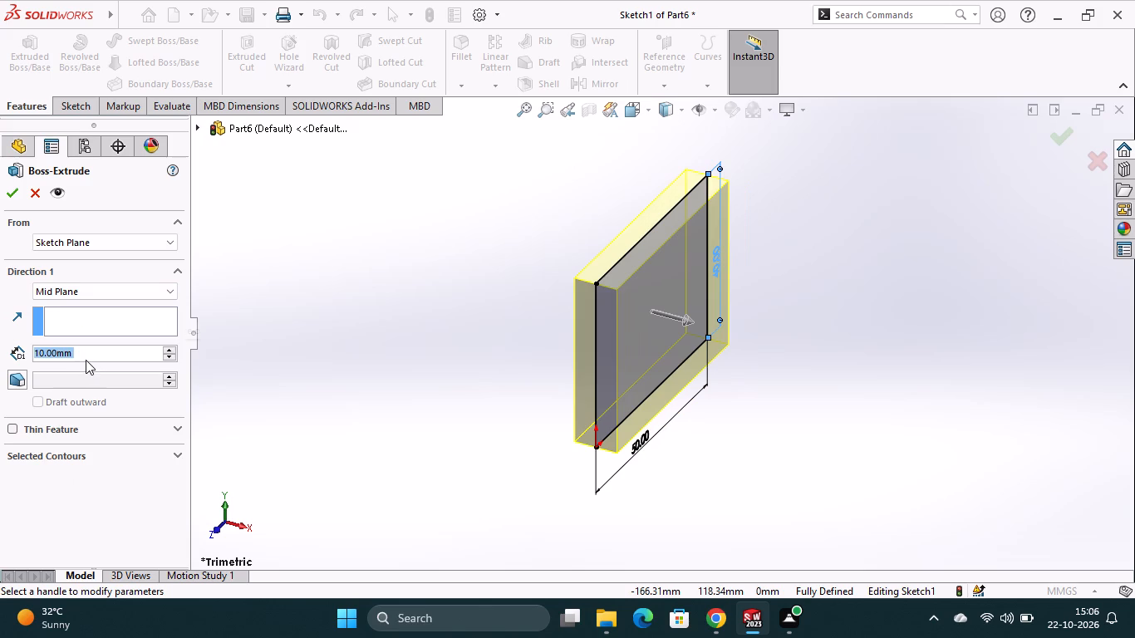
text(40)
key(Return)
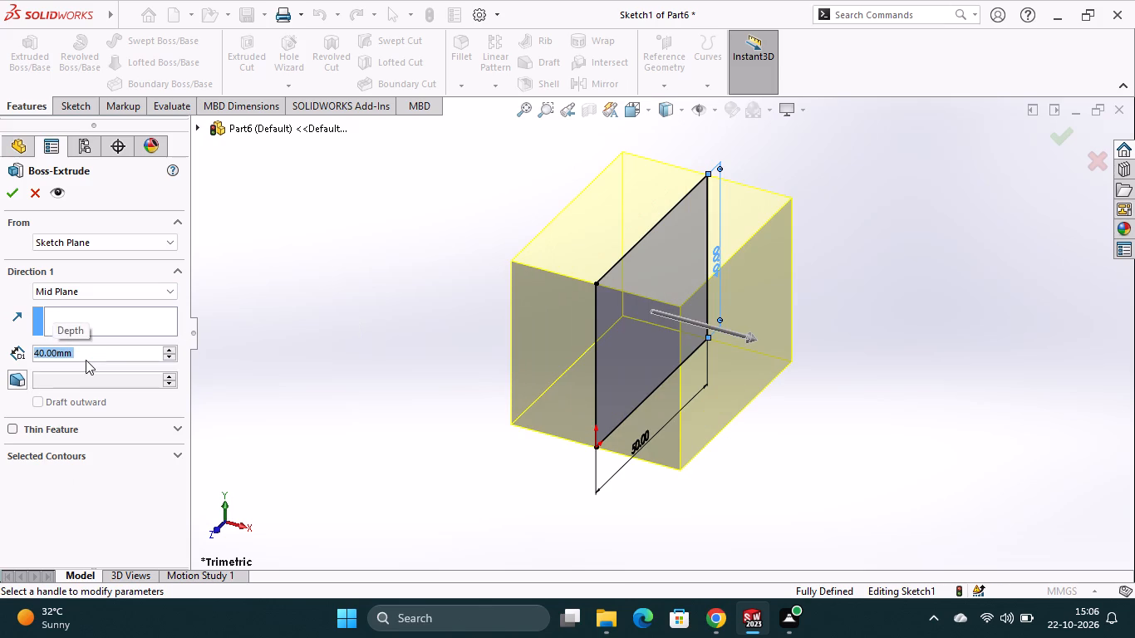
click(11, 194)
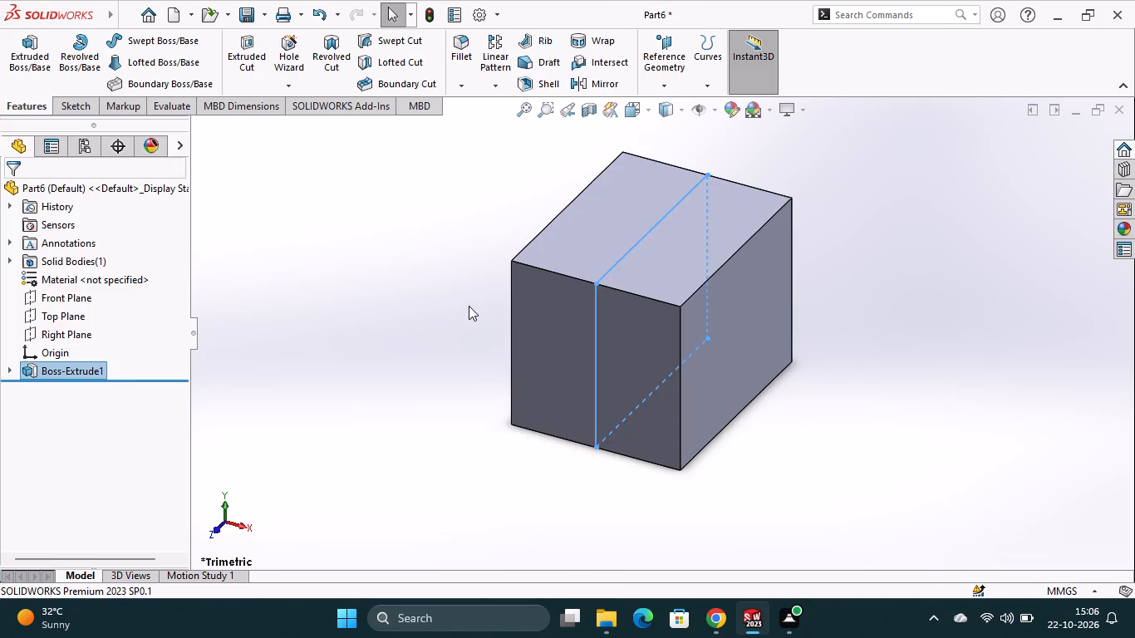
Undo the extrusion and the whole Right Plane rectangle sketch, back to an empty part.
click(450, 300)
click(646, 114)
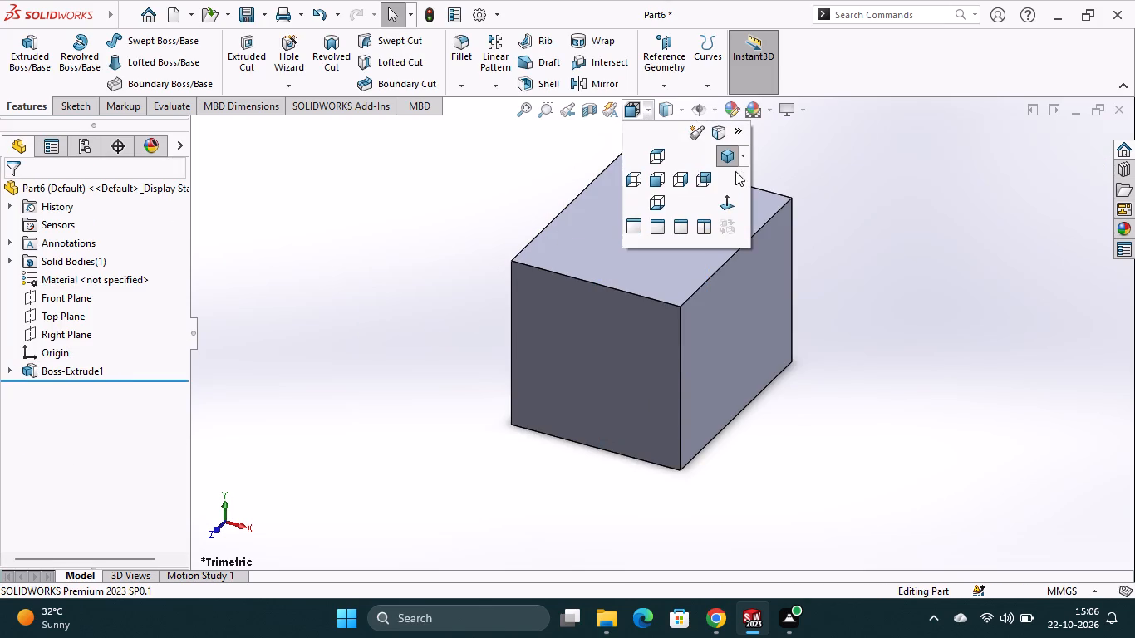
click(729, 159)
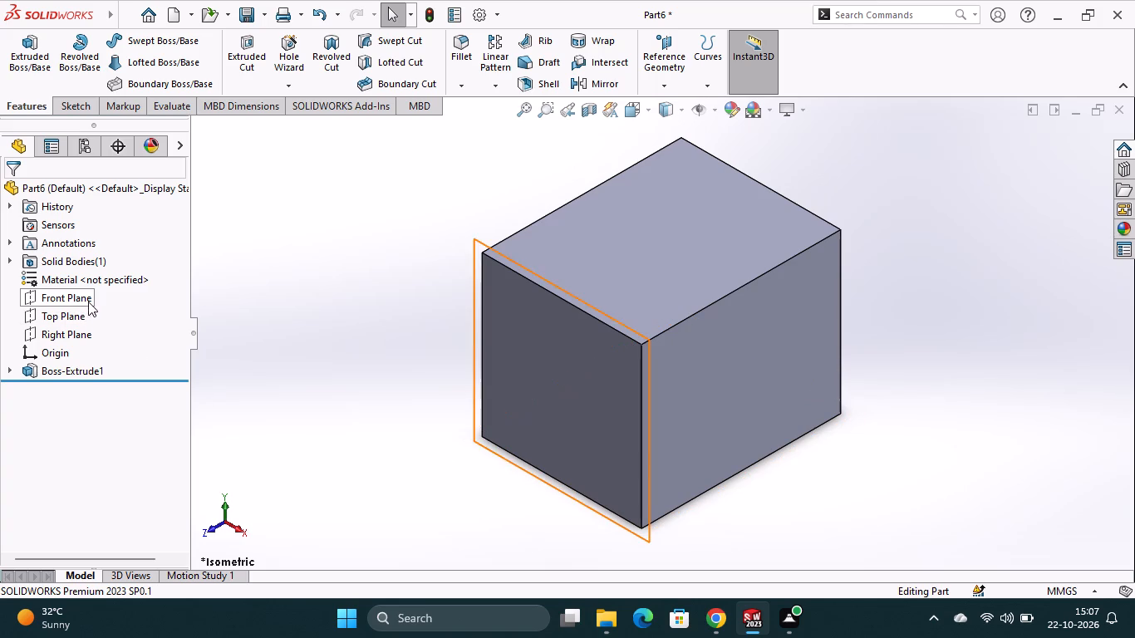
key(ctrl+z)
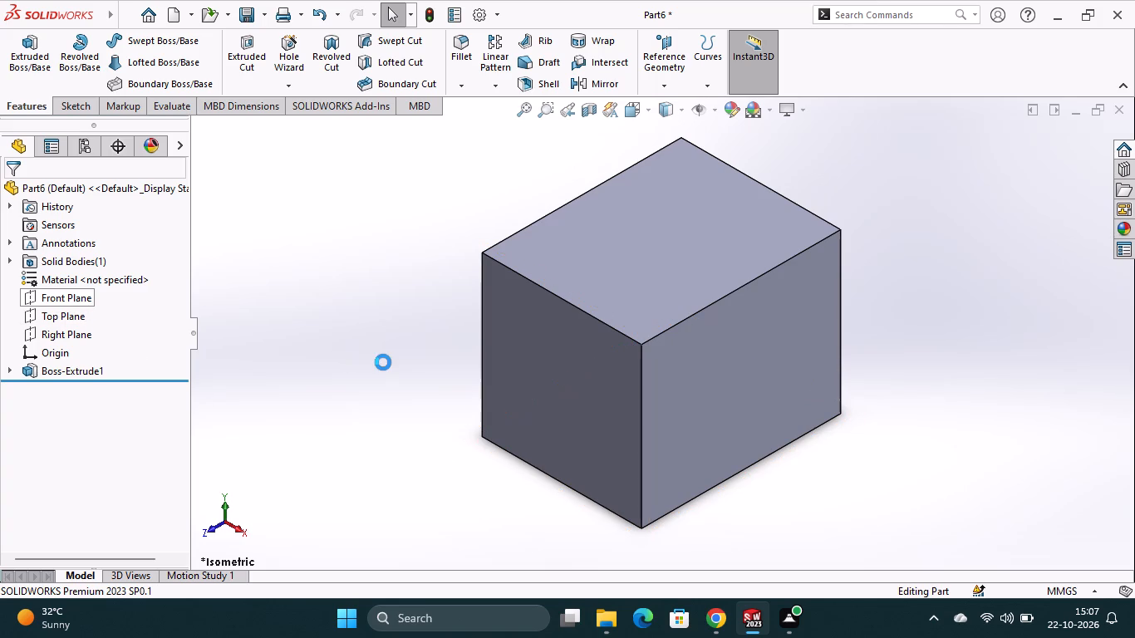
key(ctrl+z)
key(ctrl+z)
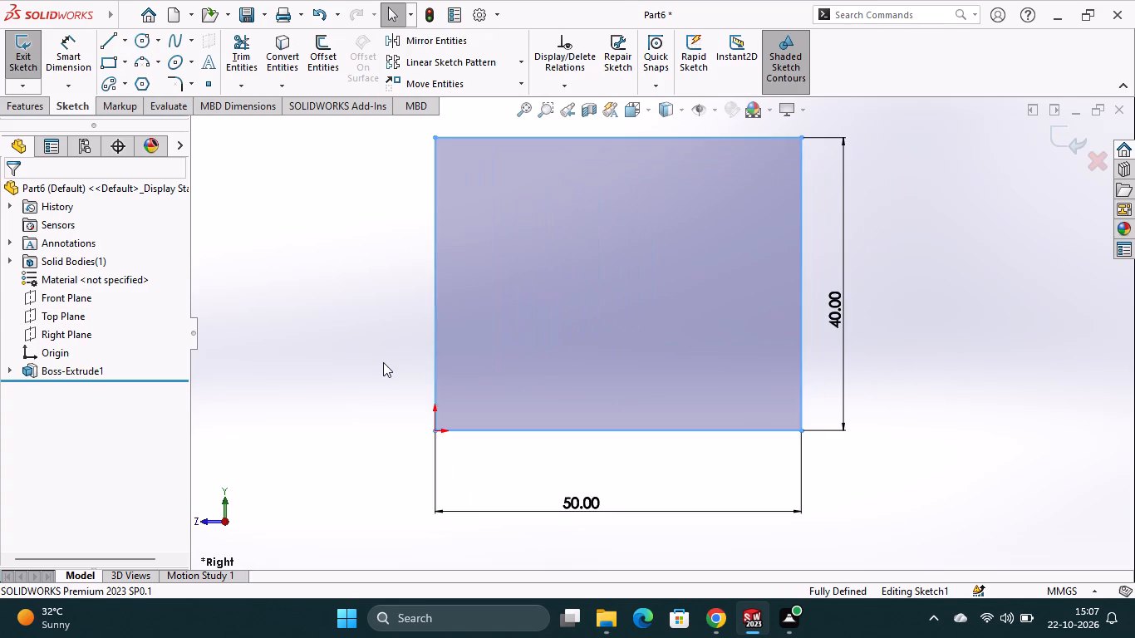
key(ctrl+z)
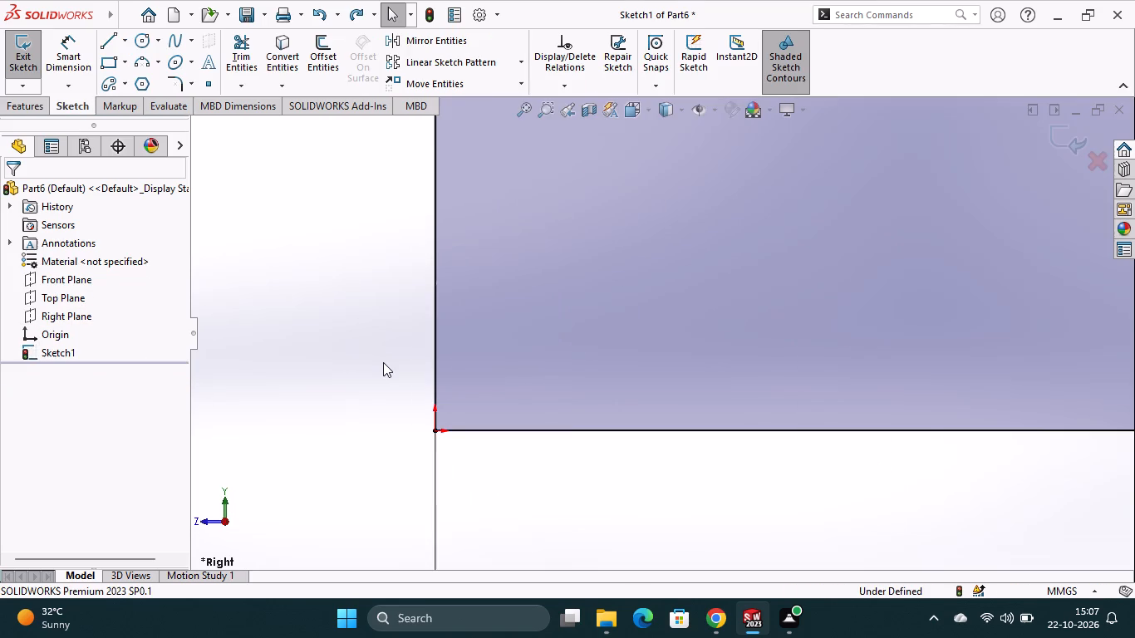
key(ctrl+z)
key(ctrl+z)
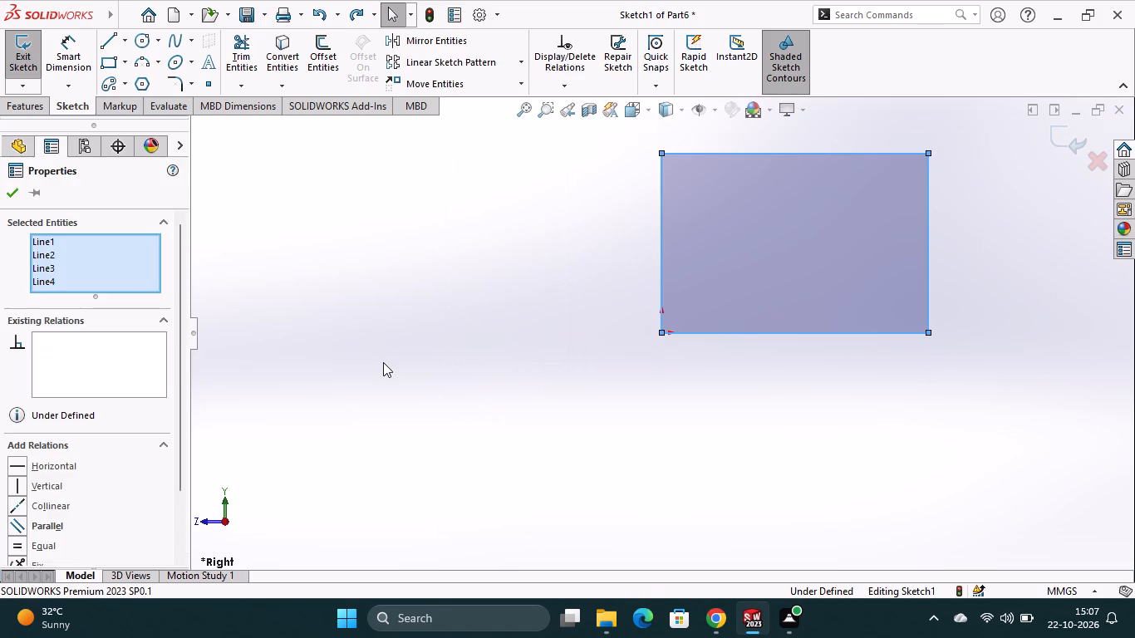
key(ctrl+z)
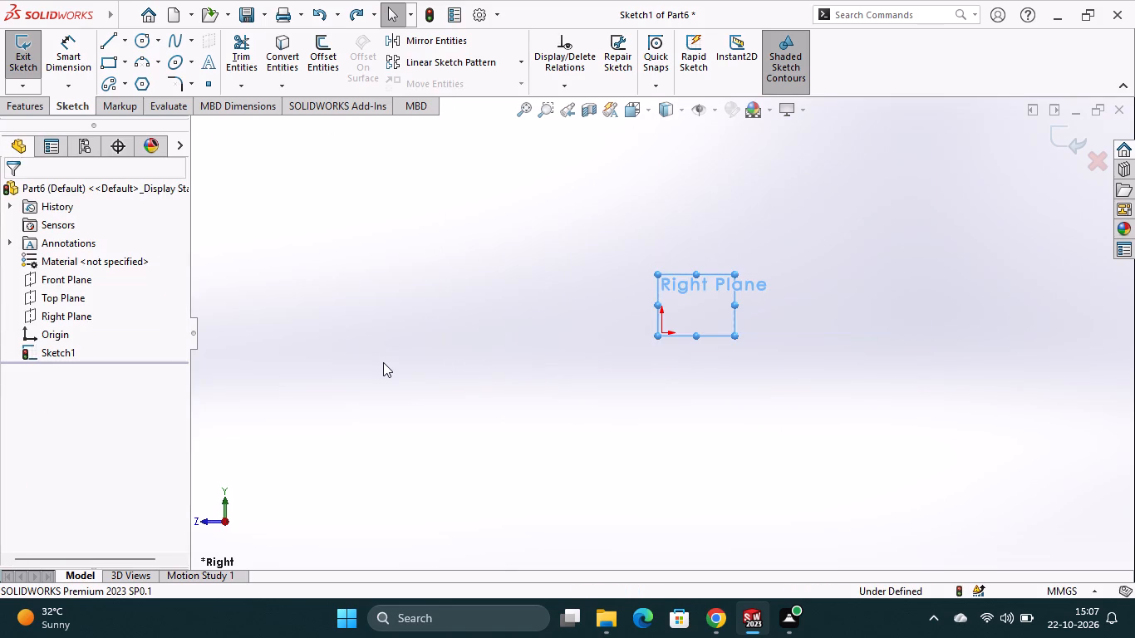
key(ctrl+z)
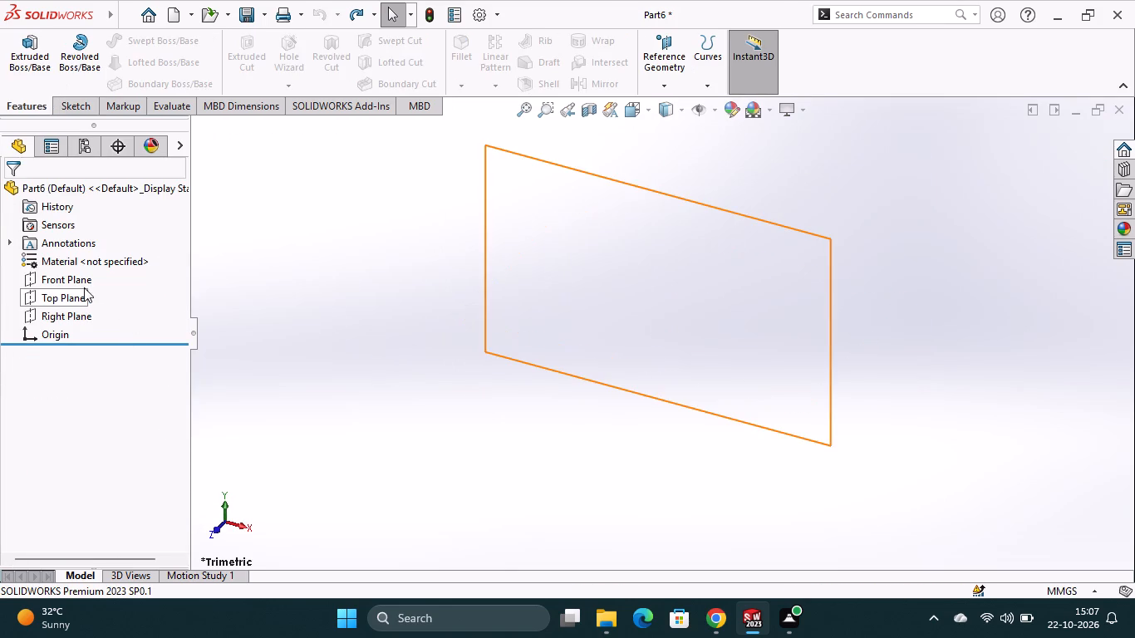
Sketch a corner rectangle about 139 mm by 100 mm on the Front Plane, starting from the origin.
click(84, 282)
click(104, 258)
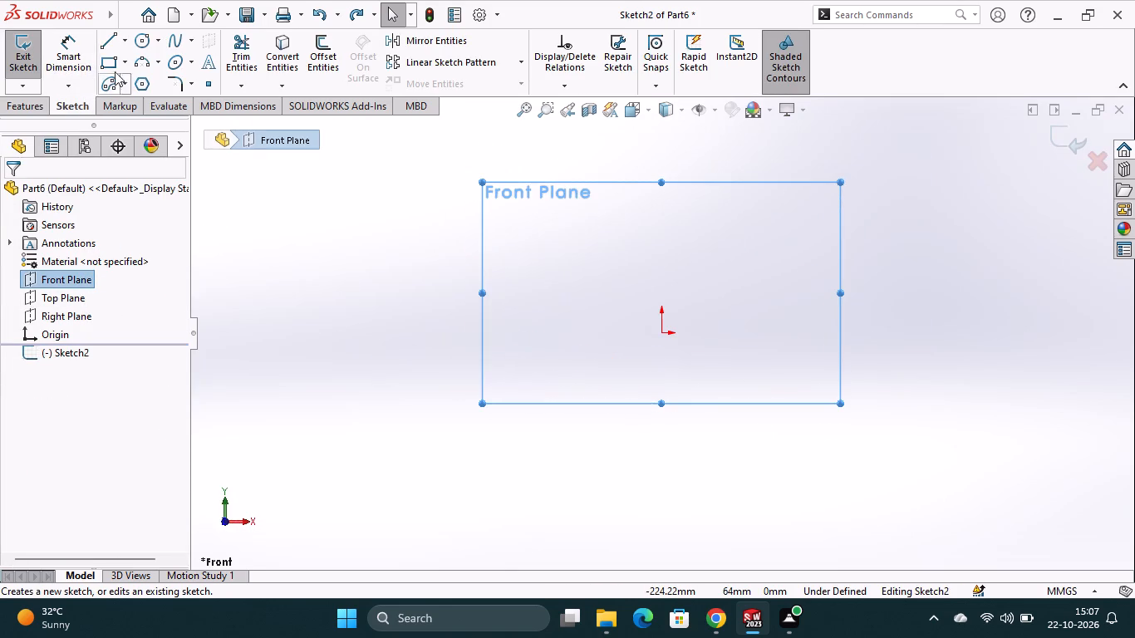
click(129, 61)
click(135, 85)
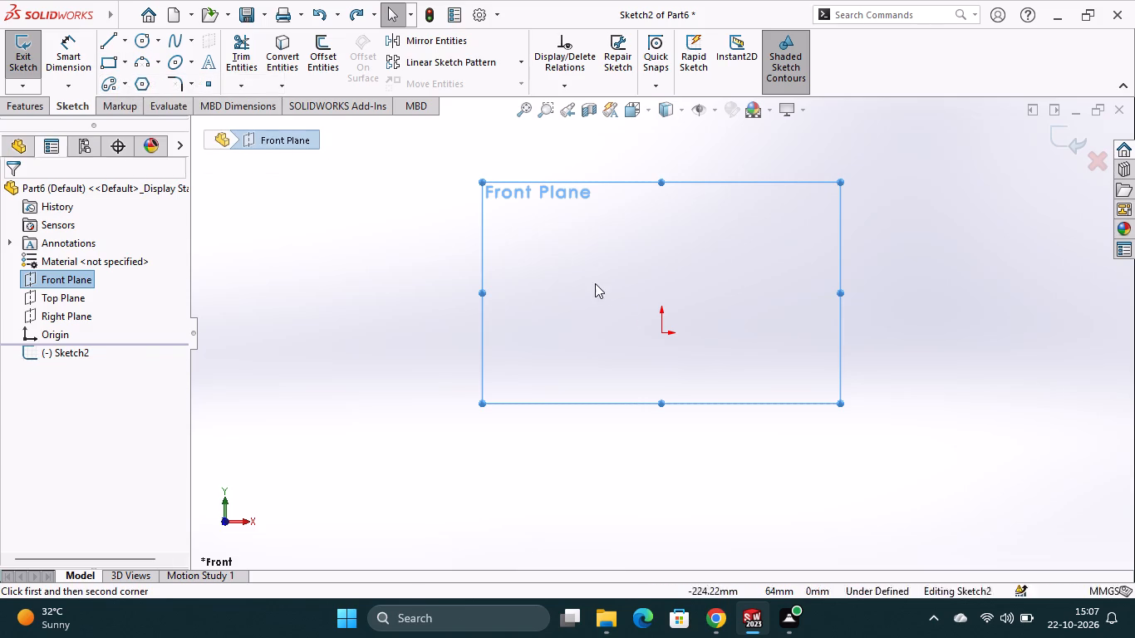
click(664, 337)
click(941, 132)
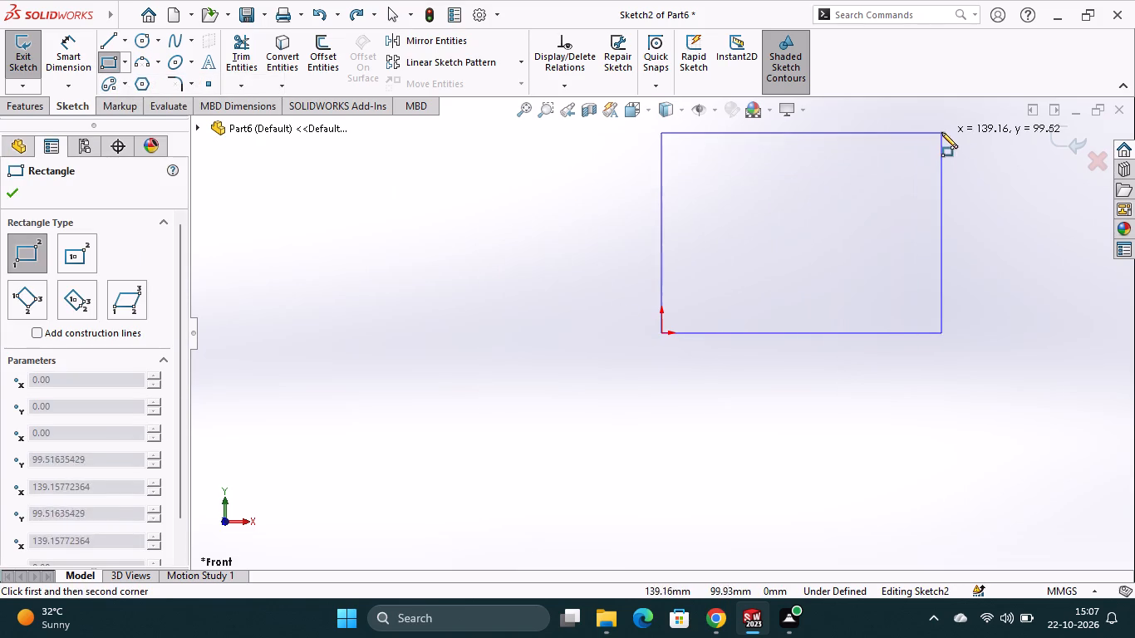
Dimension the Front Plane rectangle's top edge to 50 mm and its vertical side to 40 mm.
scroll(882, 194, up, 3)
scroll(795, 173, down, 4)
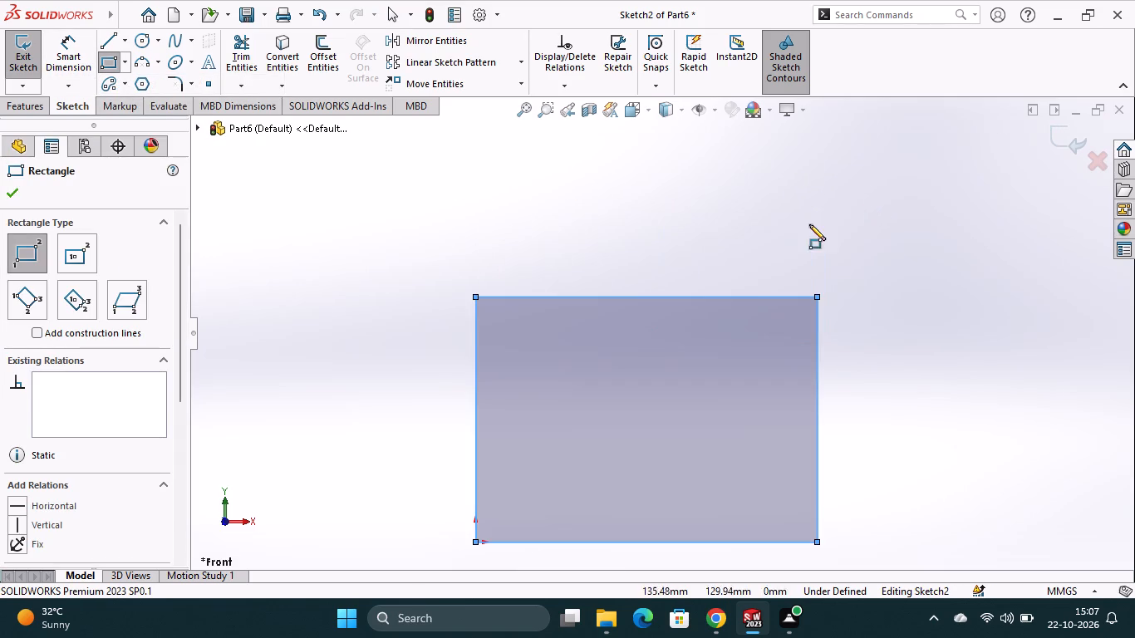
scroll(636, 263, up, 2)
click(73, 54)
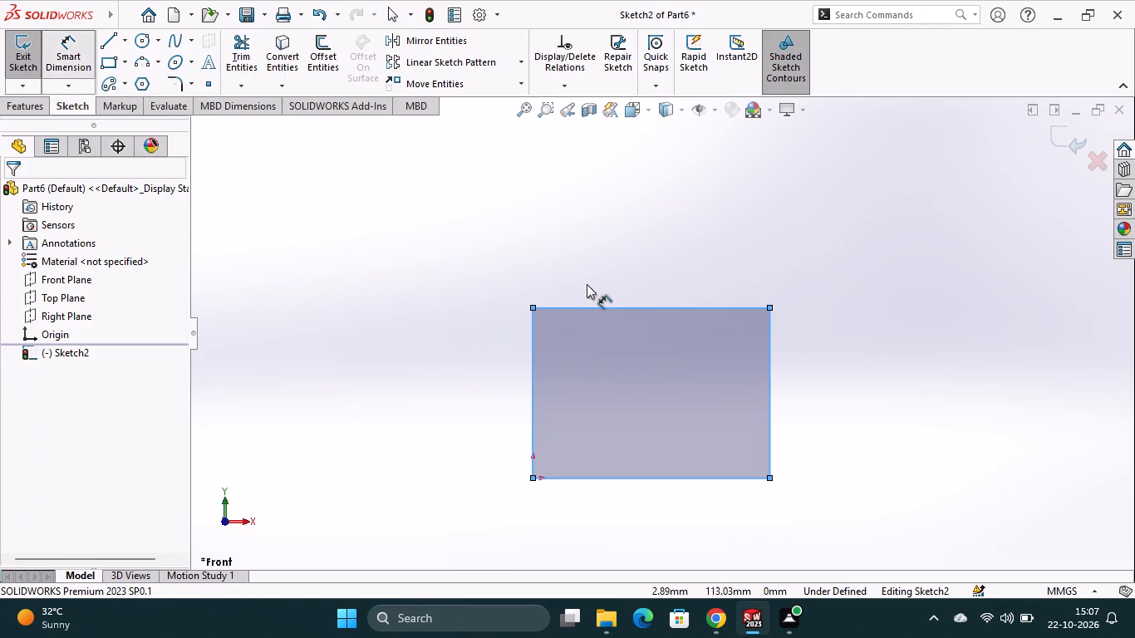
click(612, 305)
click(628, 274)
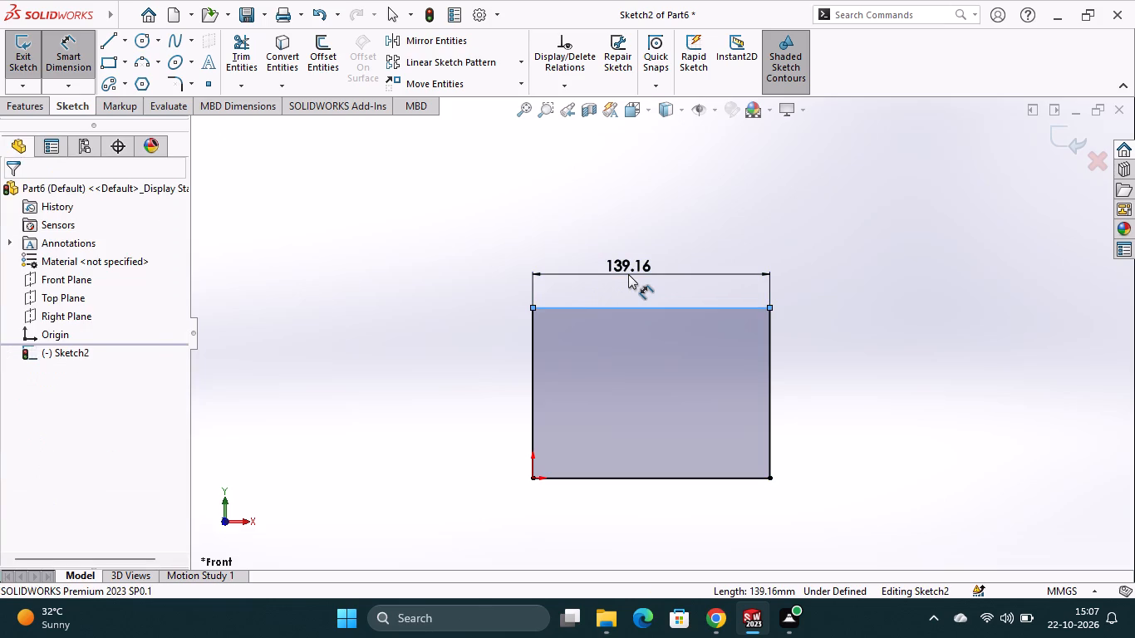
text(50)
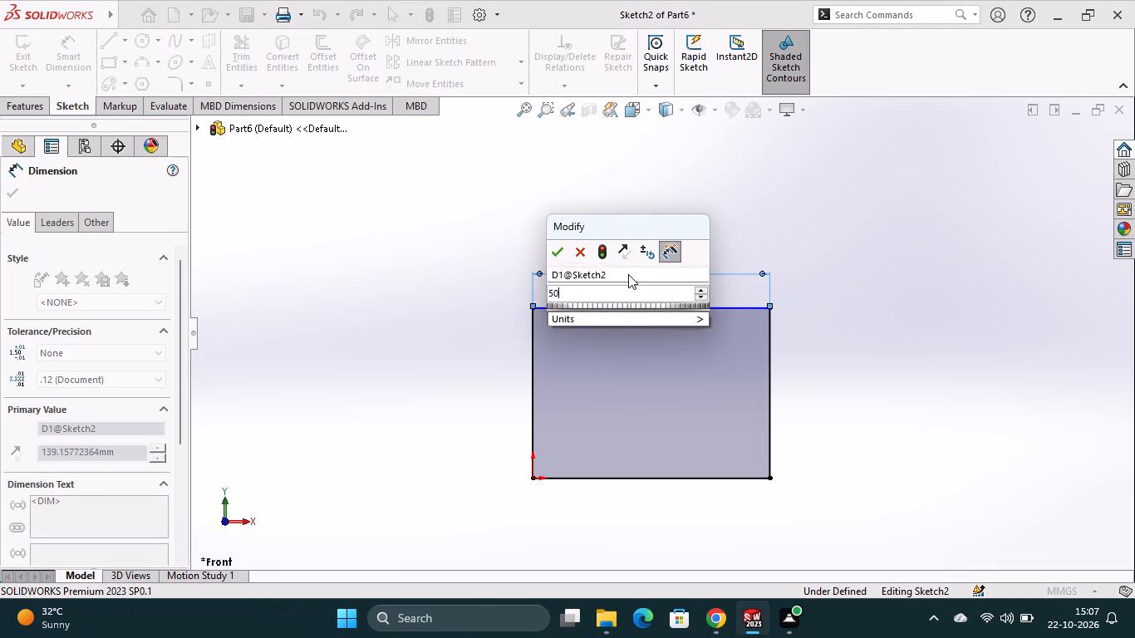
key(Return)
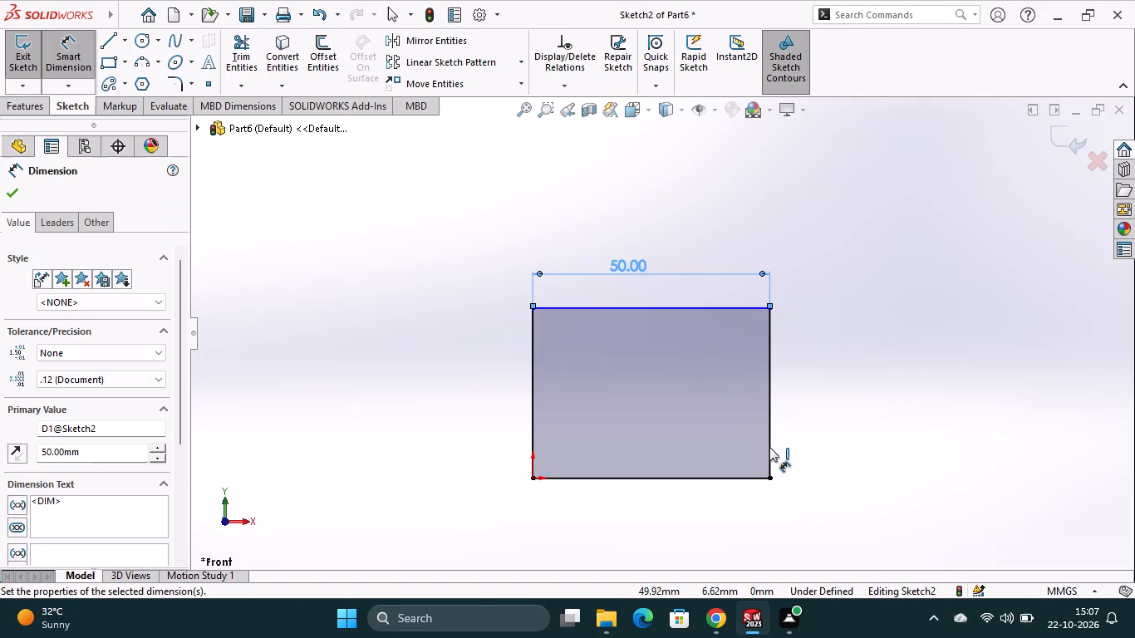
click(769, 447)
click(813, 400)
text(40)
key(Return)
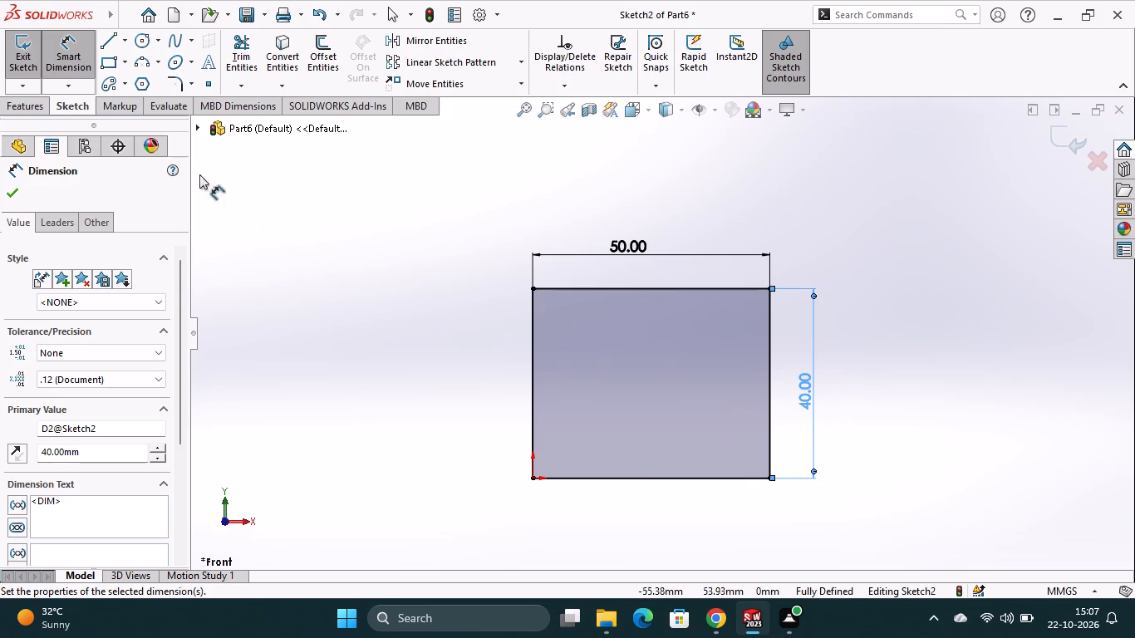
Extrude the rectangle as a boss with the Mid Plane end condition and a depth of 40 mm.
click(32, 110)
click(43, 52)
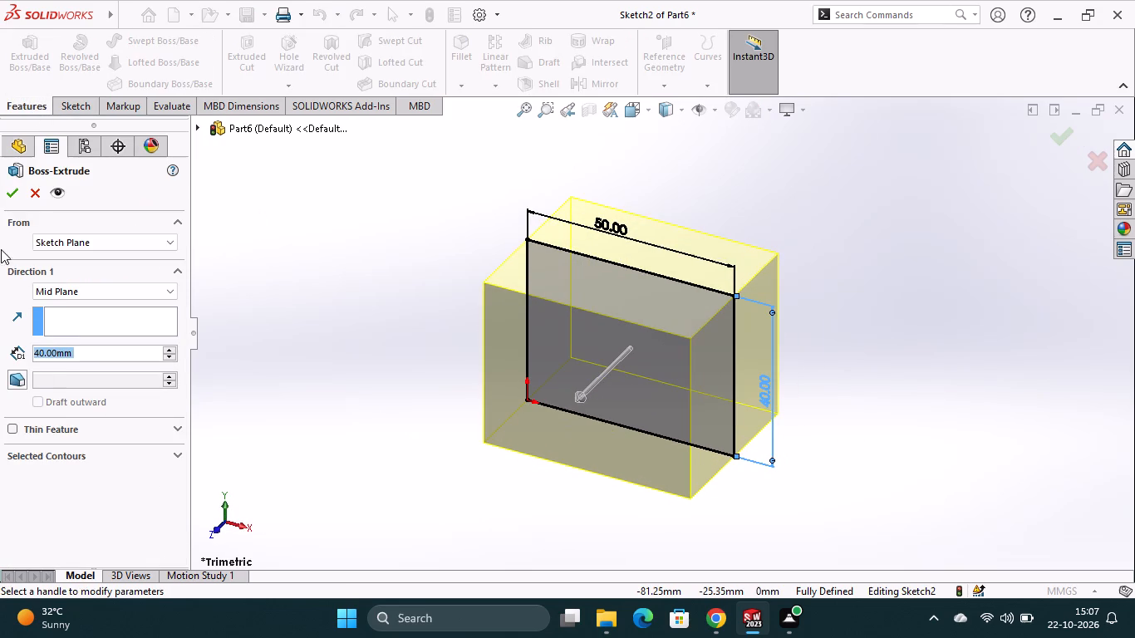
click(12, 199)
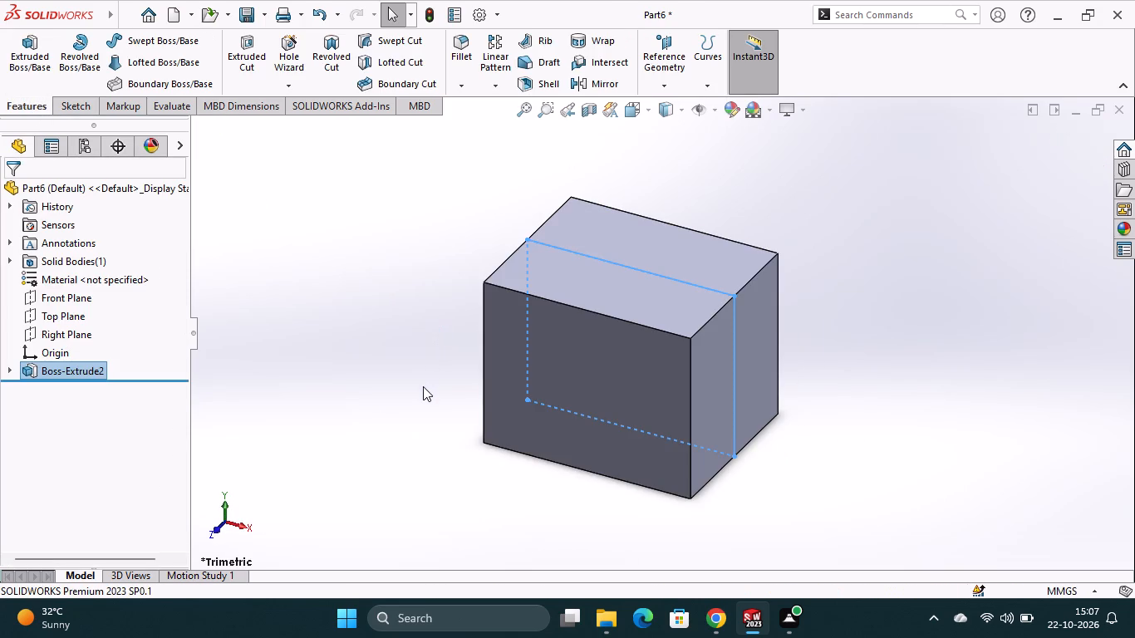
click(421, 392)
Sketch a corner rectangle about 29 mm by 21 mm on the block's front face, starting from its upper-right corner.
scroll(688, 517, up, 2)
click(645, 109)
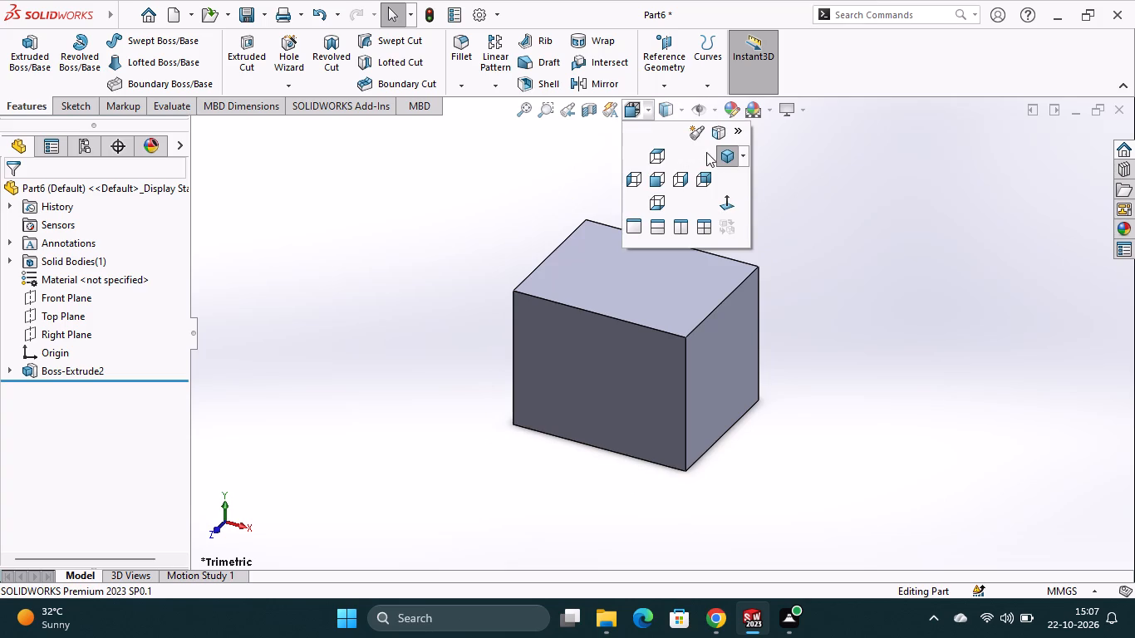
click(725, 156)
click(829, 191)
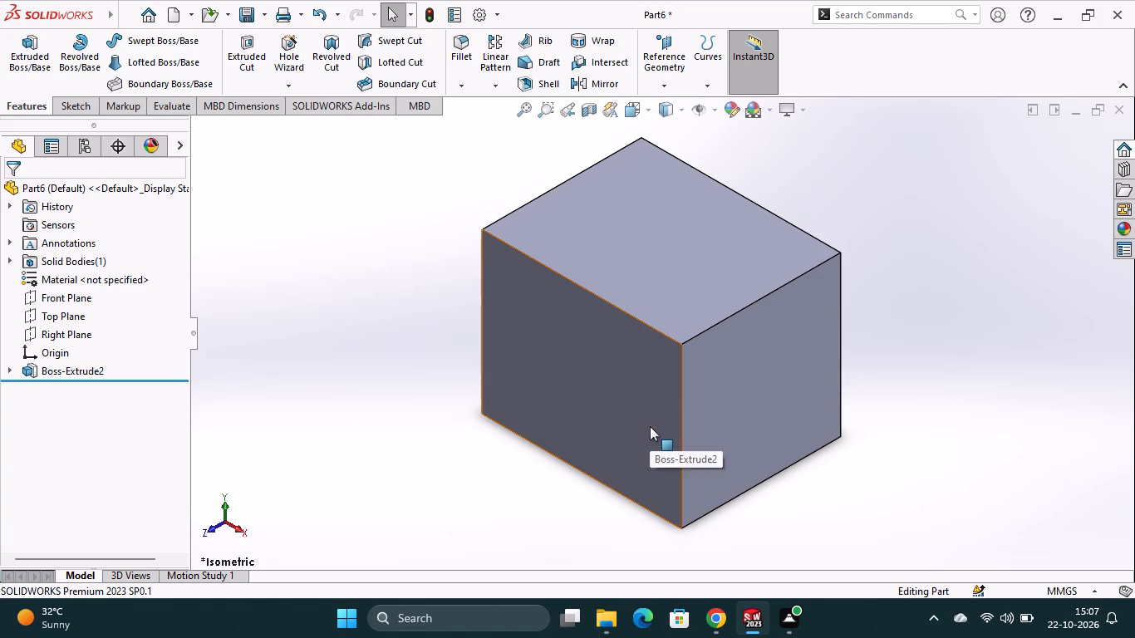
click(593, 439)
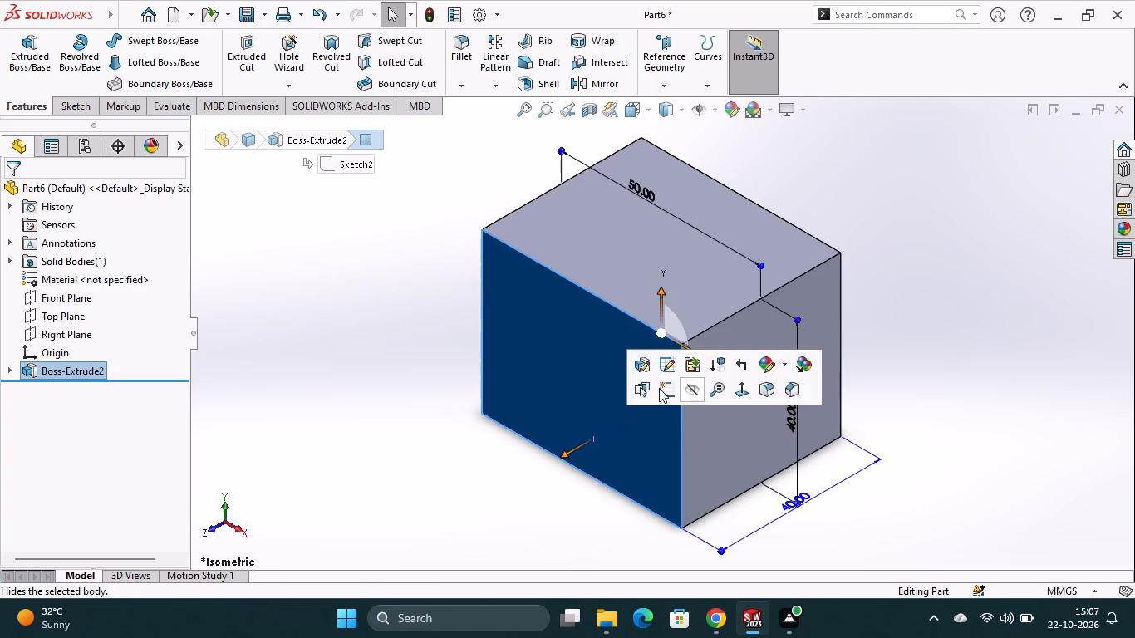
click(673, 386)
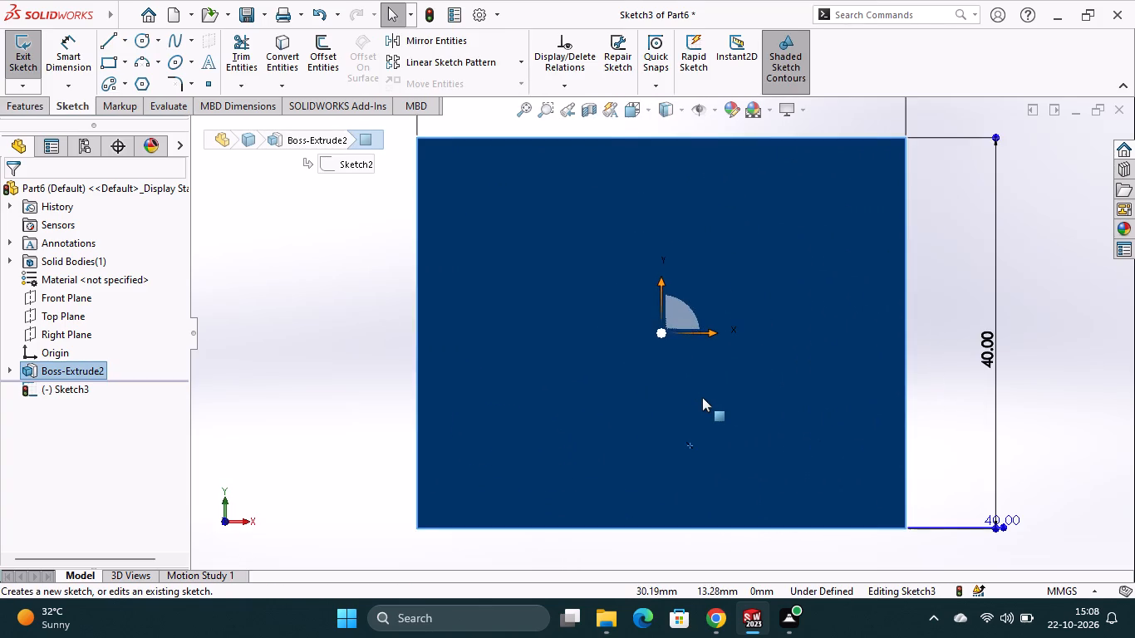
scroll(702, 397, down, 1)
scroll(702, 396, up, 3)
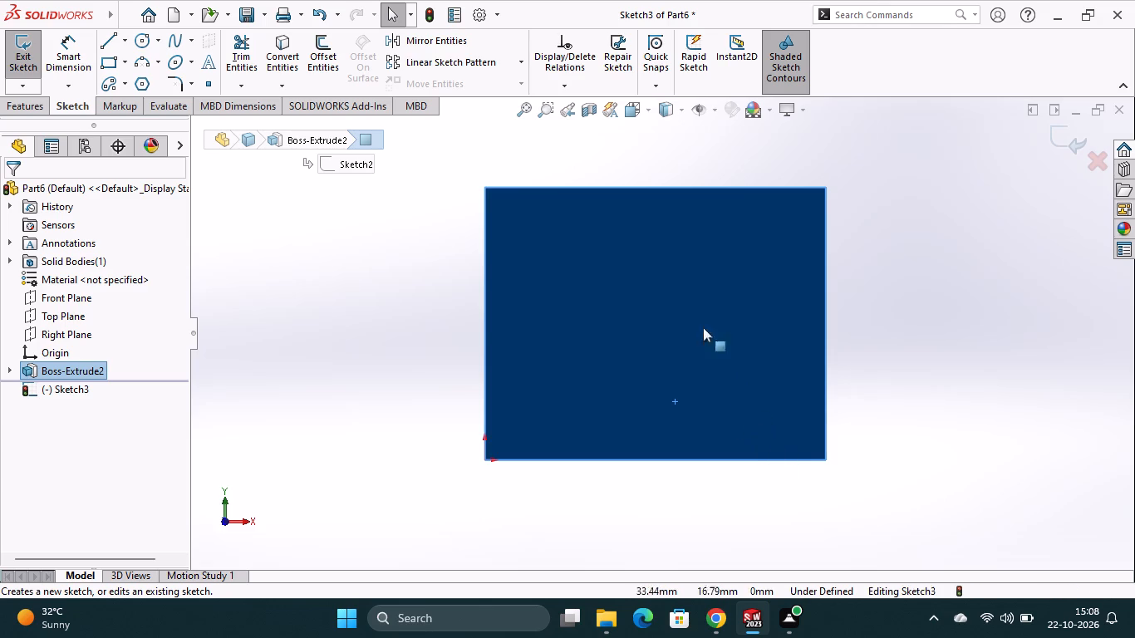
click(113, 63)
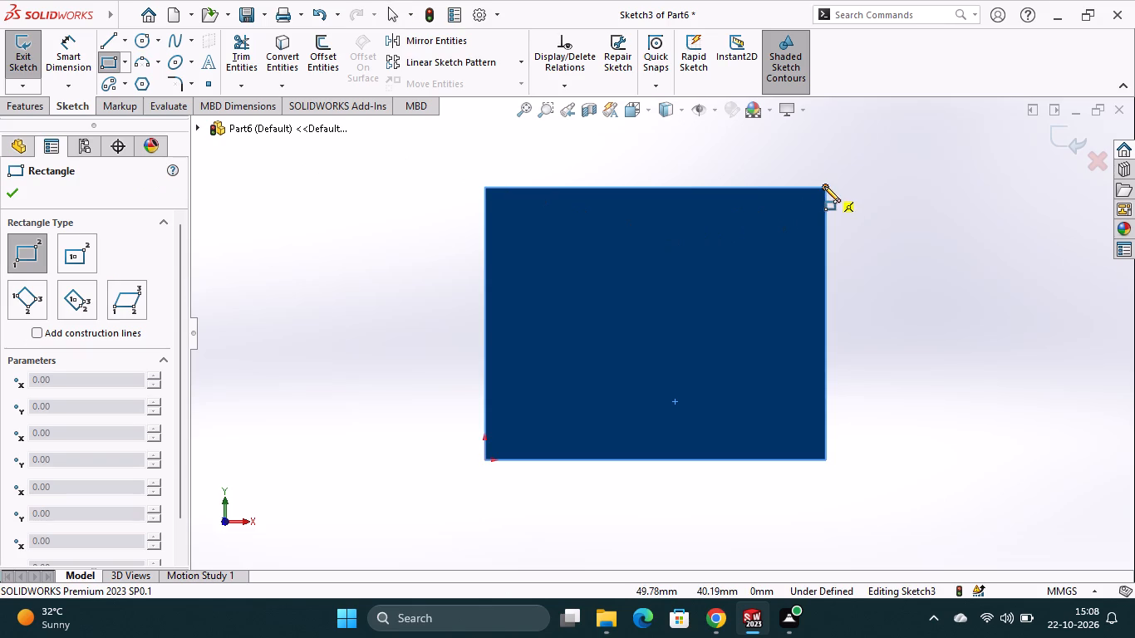
click(824, 186)
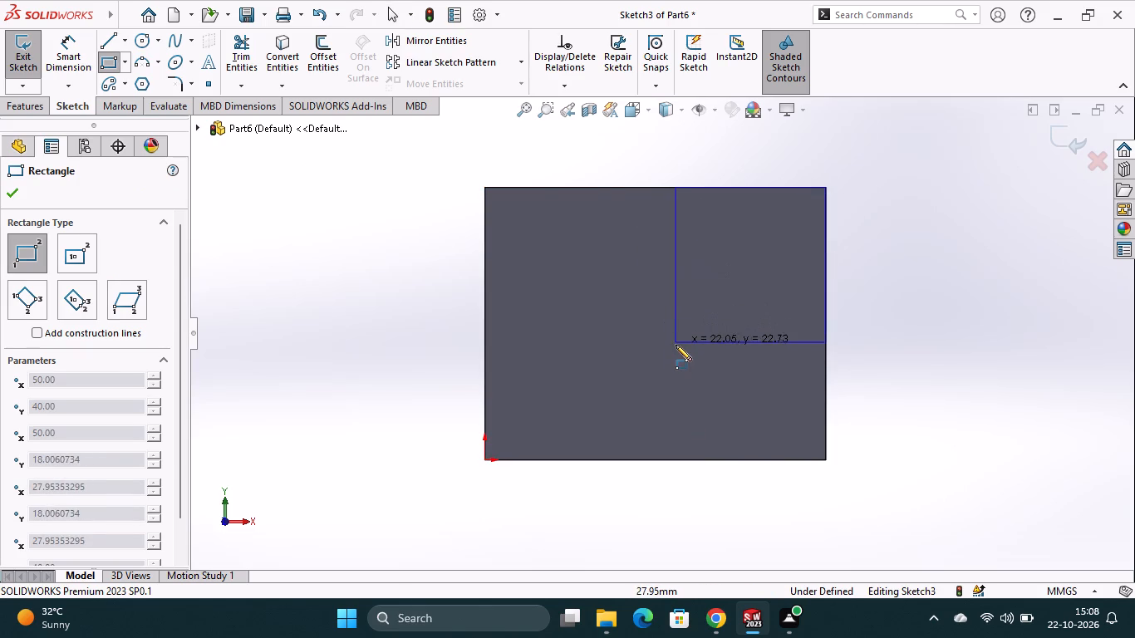
click(629, 328)
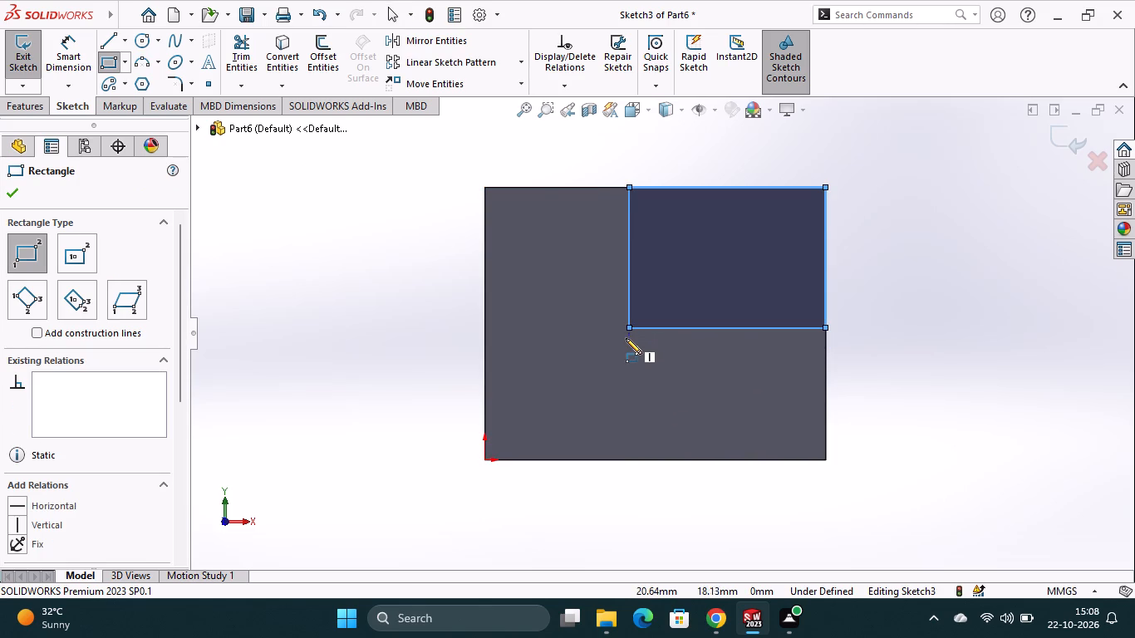
key(Escape)
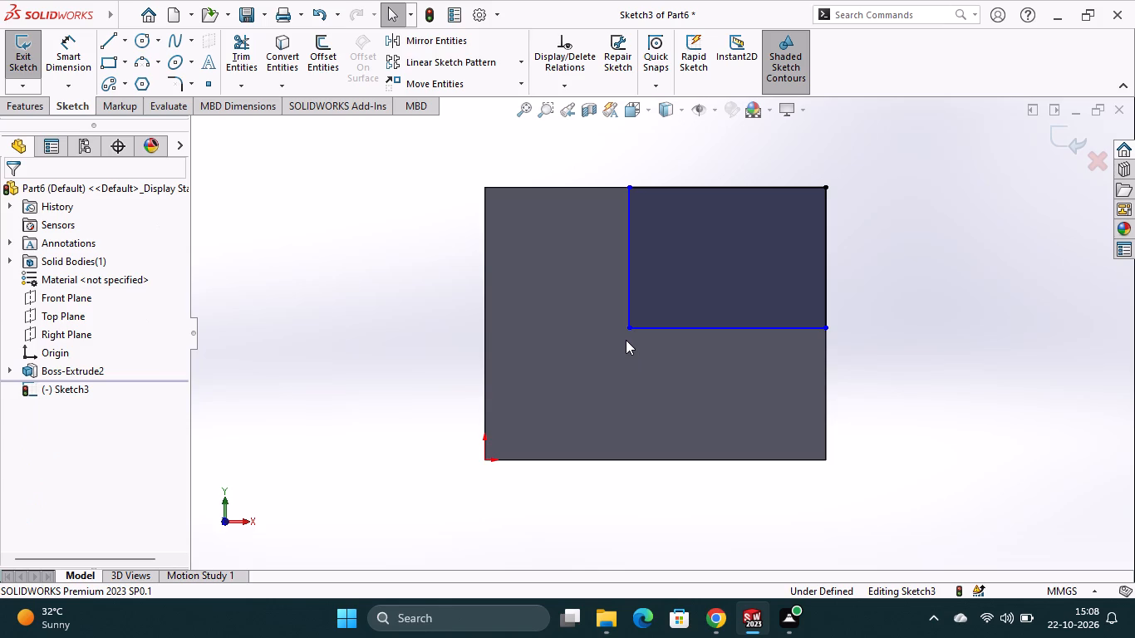
Dimension the new rectangle's bottom edge to 40 mm.
click(74, 54)
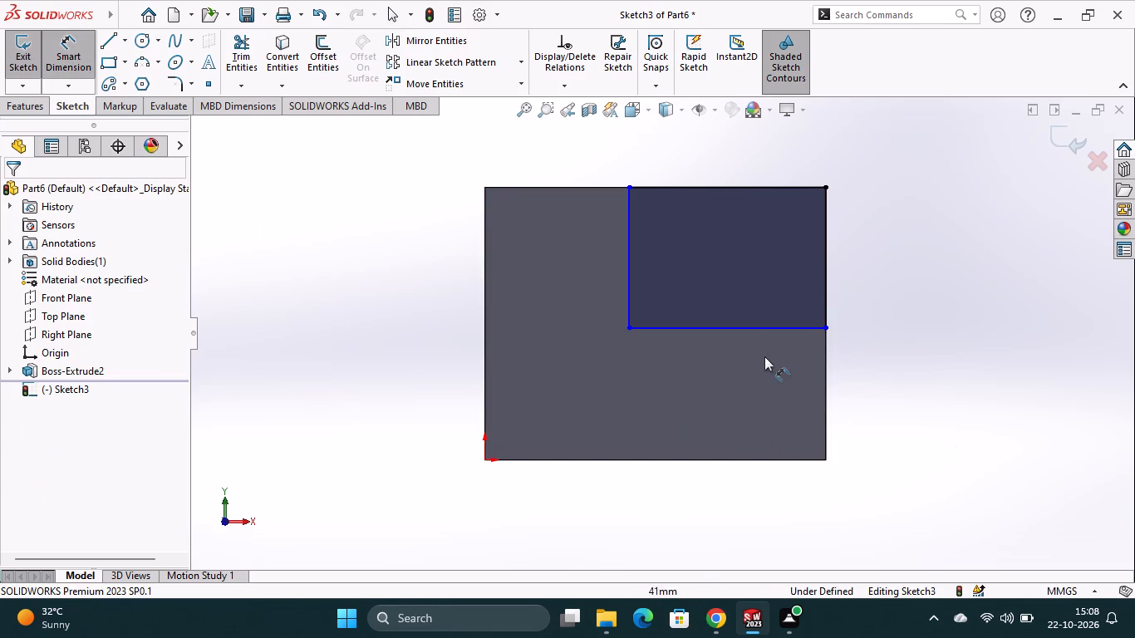
click(767, 332)
click(760, 383)
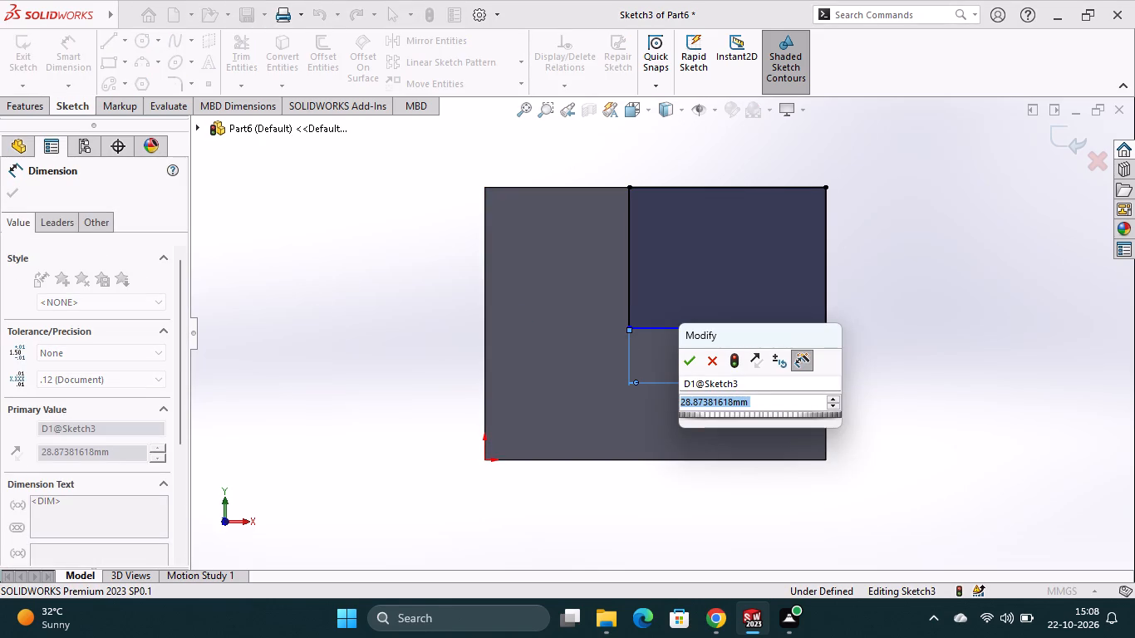
text(40)
key(Return)
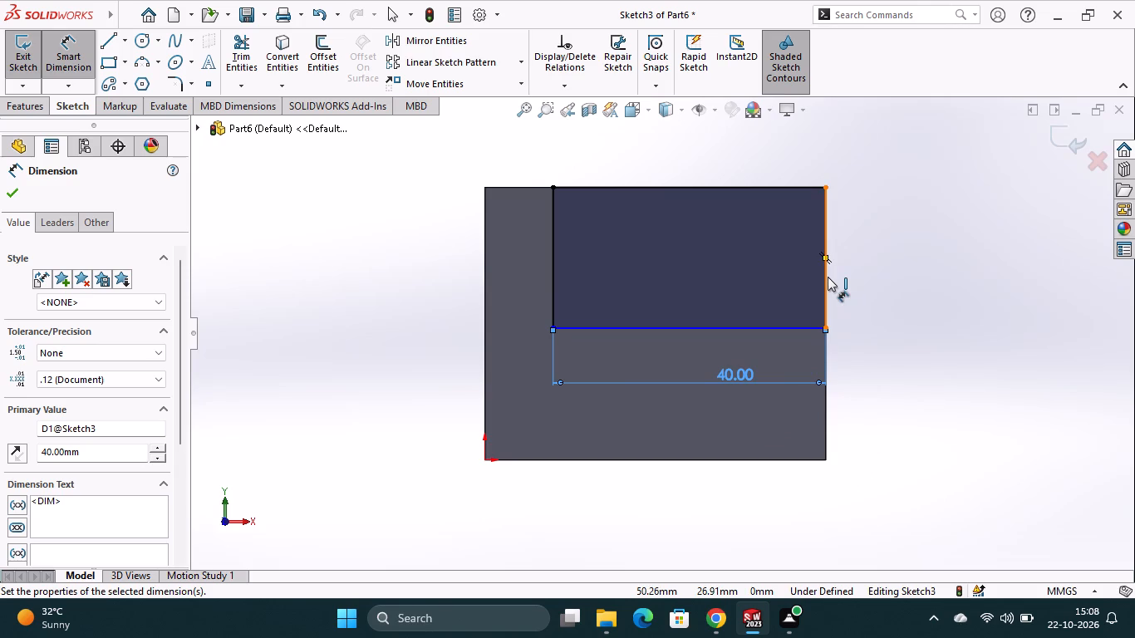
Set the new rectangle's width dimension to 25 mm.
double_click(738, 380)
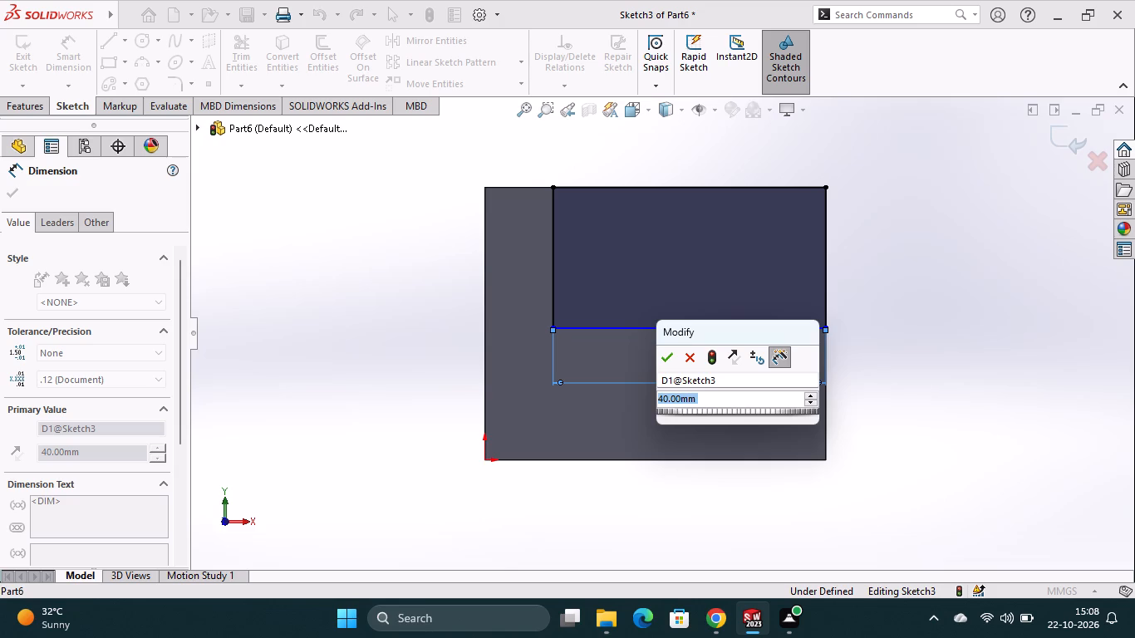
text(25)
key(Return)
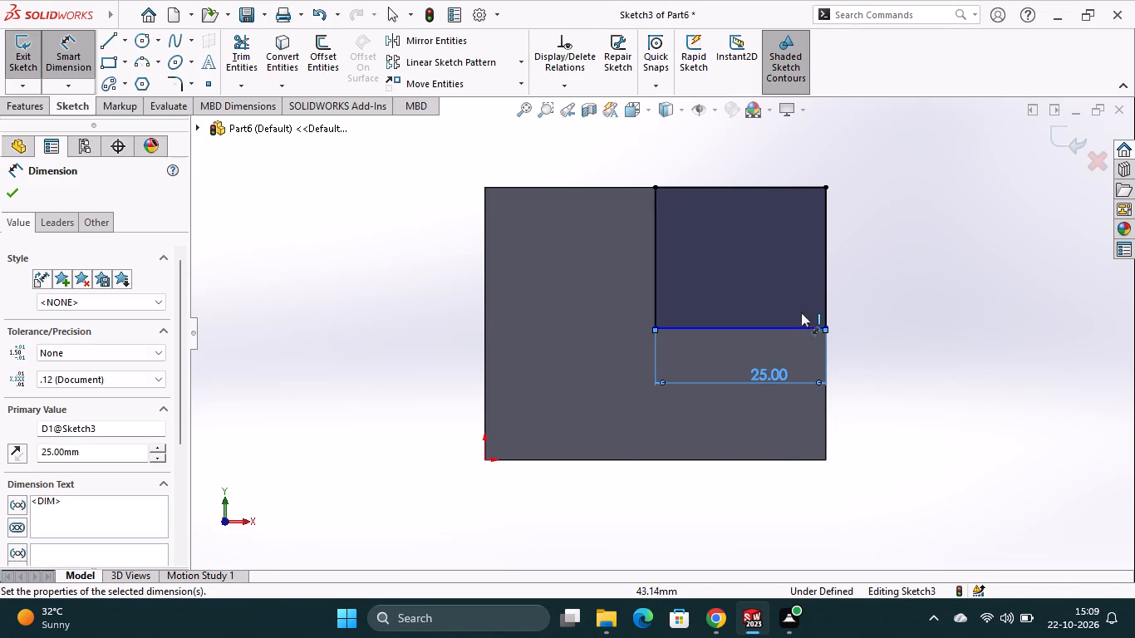
Dimension the new rectangle's vertical side to 20 mm.
click(828, 263)
click(870, 248)
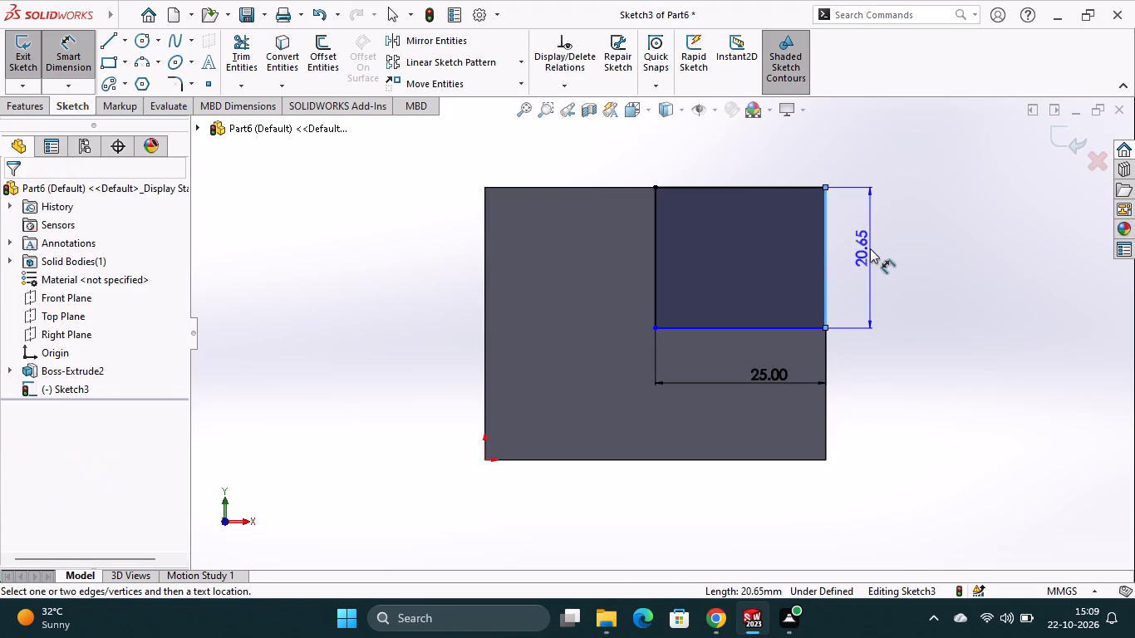
text(20)
key(Return)
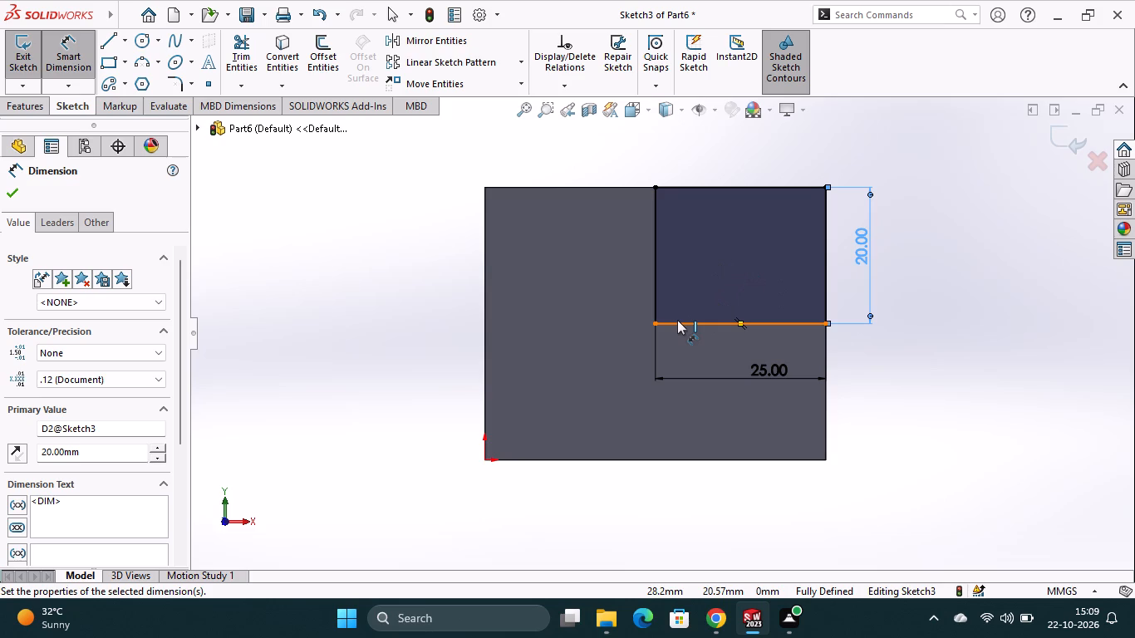
Set the new rectangle's width dimension to 20 mm.
double_click(771, 374)
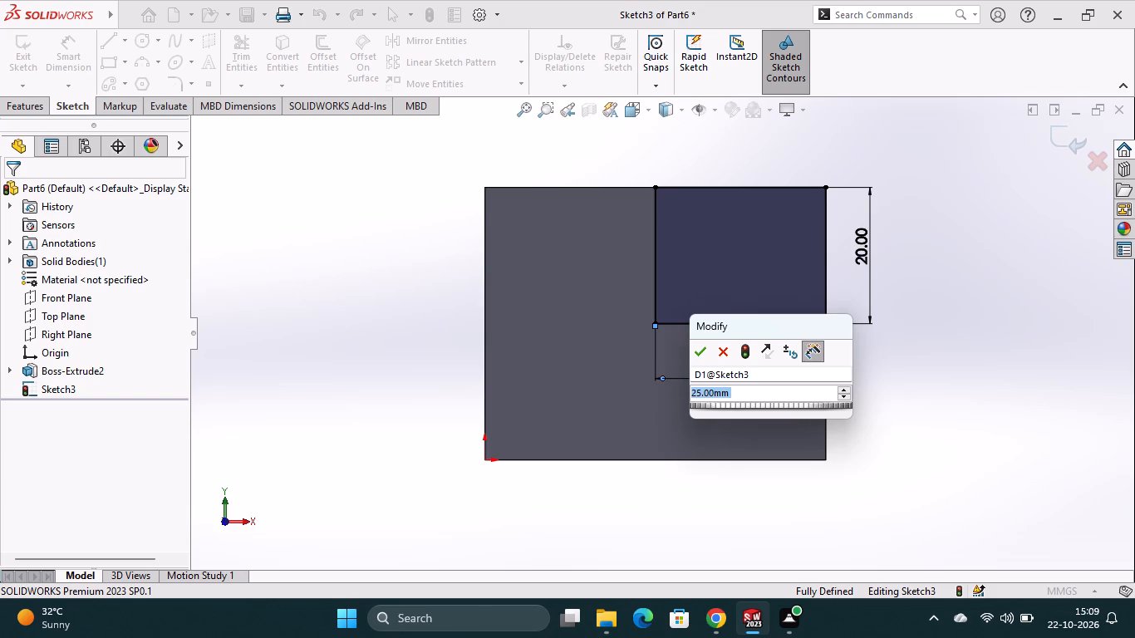
text(20)
key(Return)
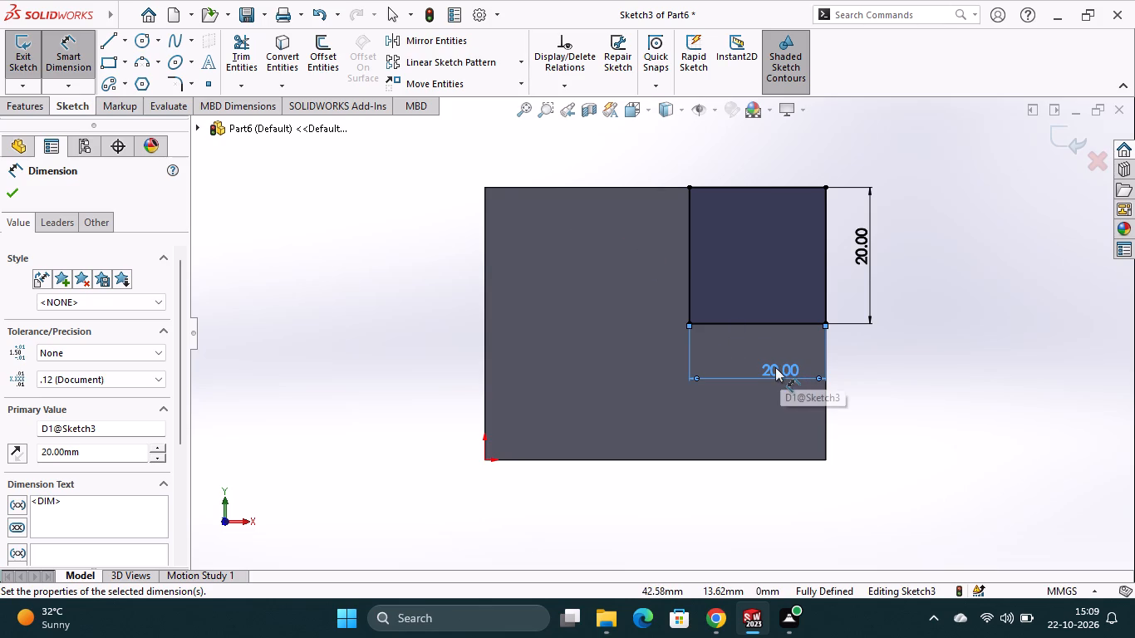
Cut the 20 mm square through the whole block with Extruded Cut and the Through All end condition.
click(39, 115)
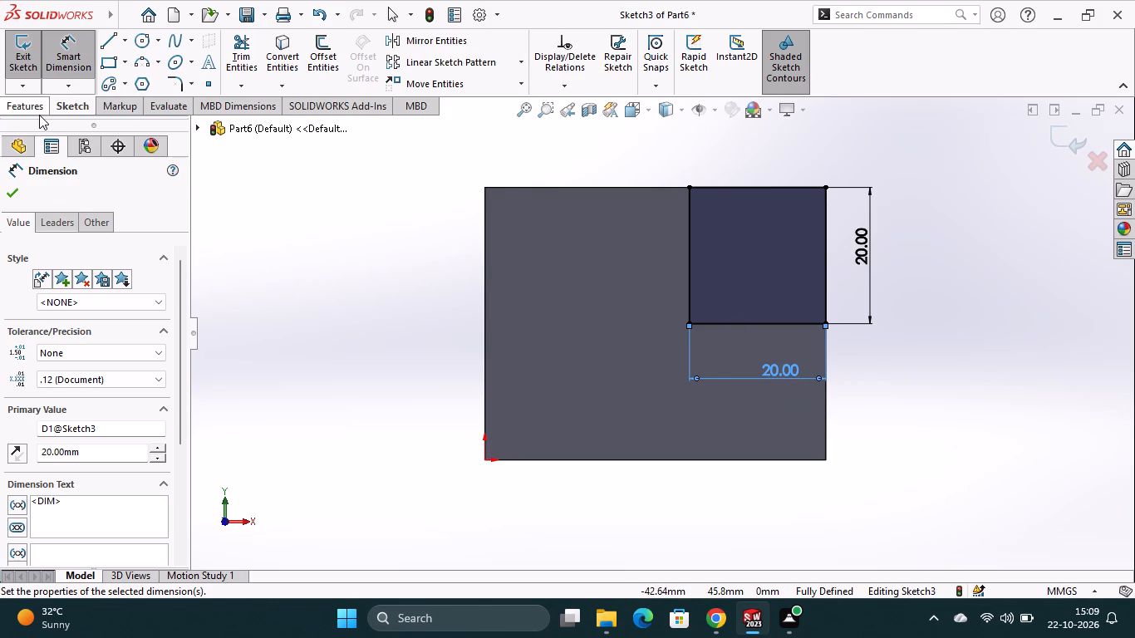
click(232, 61)
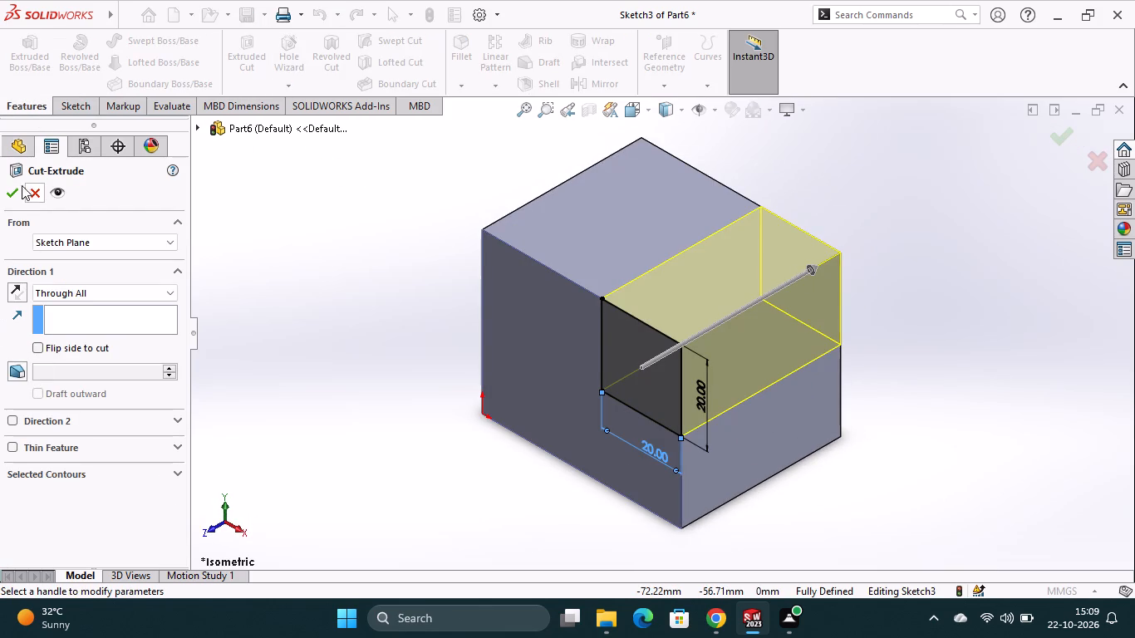
click(8, 189)
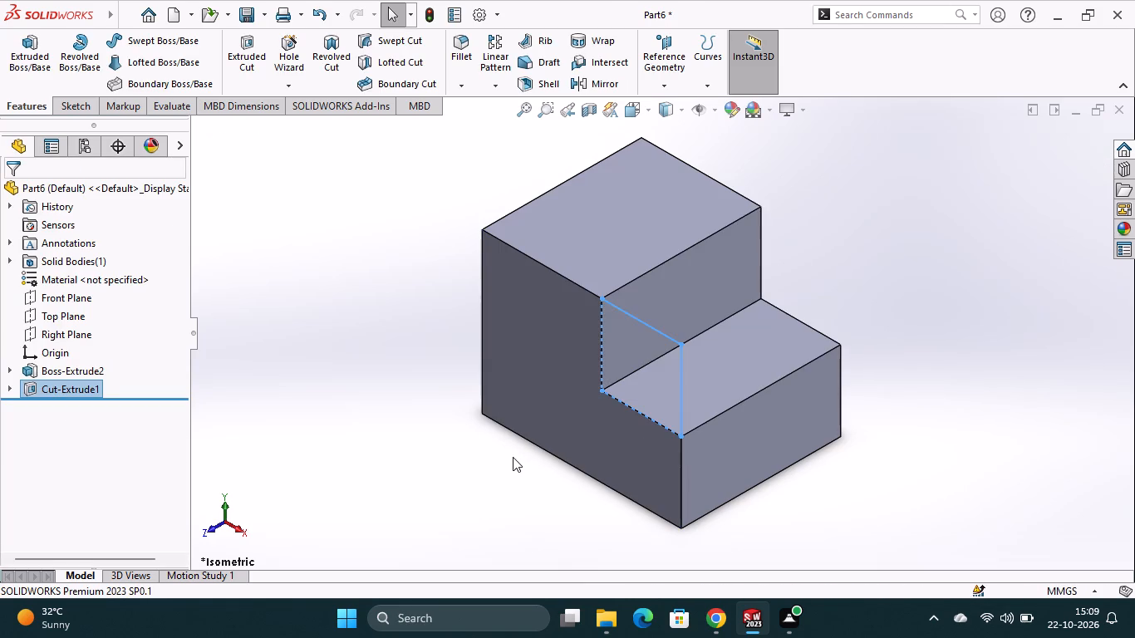
click(513, 457)
Sketch a 20 mm radius circle on the L-shaped front face, centred on the lower step's outer top corner and reaching its bottom corner.
click(659, 464)
click(739, 416)
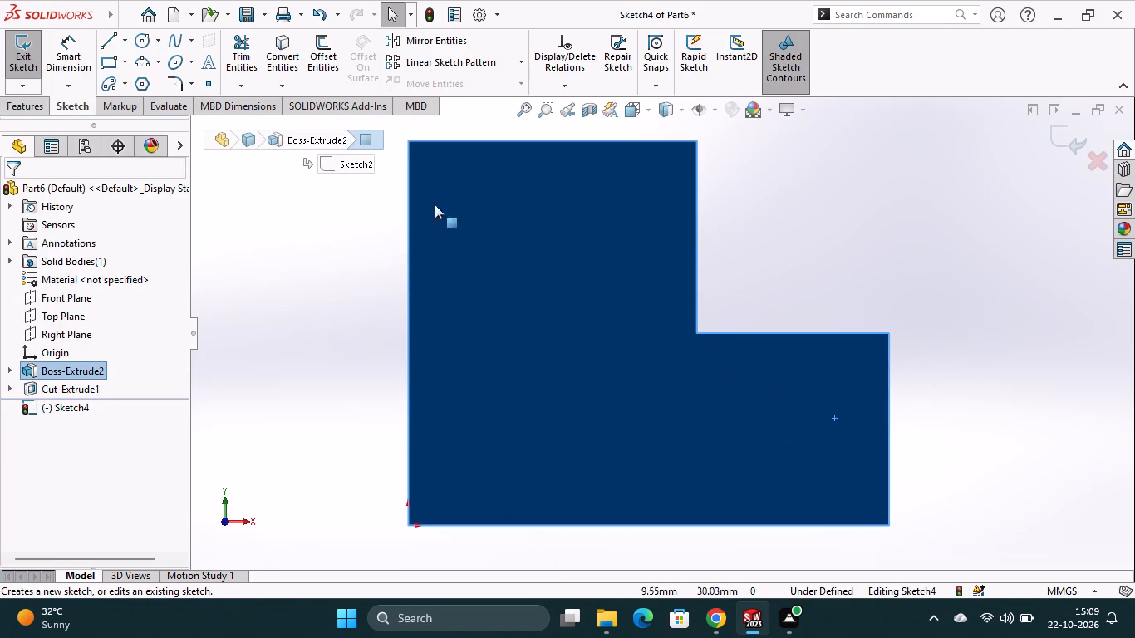
click(142, 39)
click(889, 334)
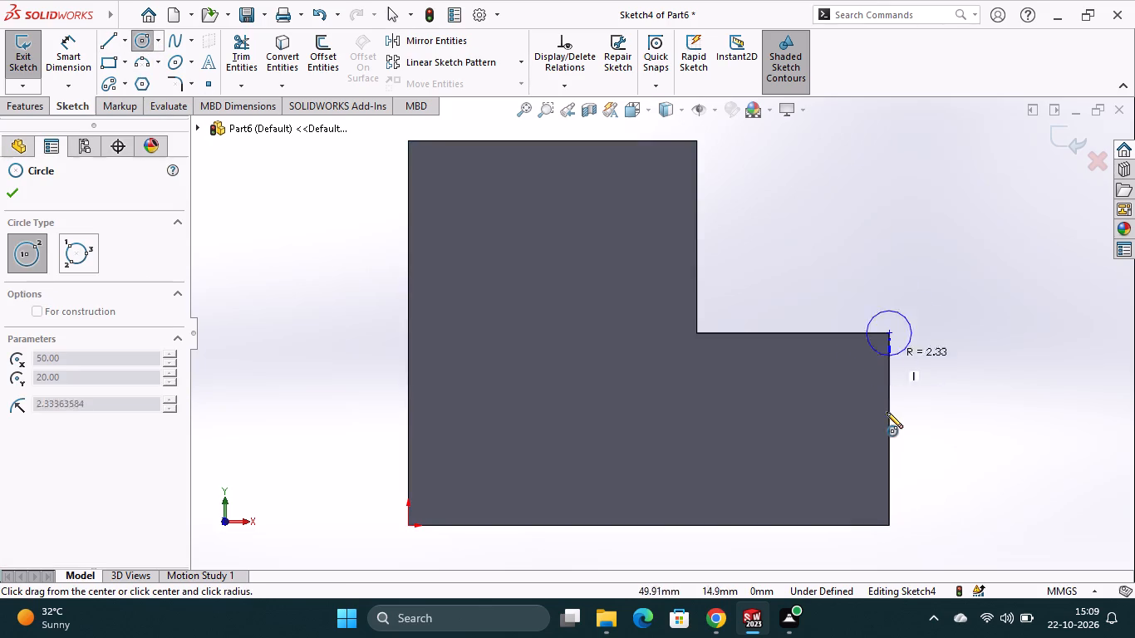
click(890, 525)
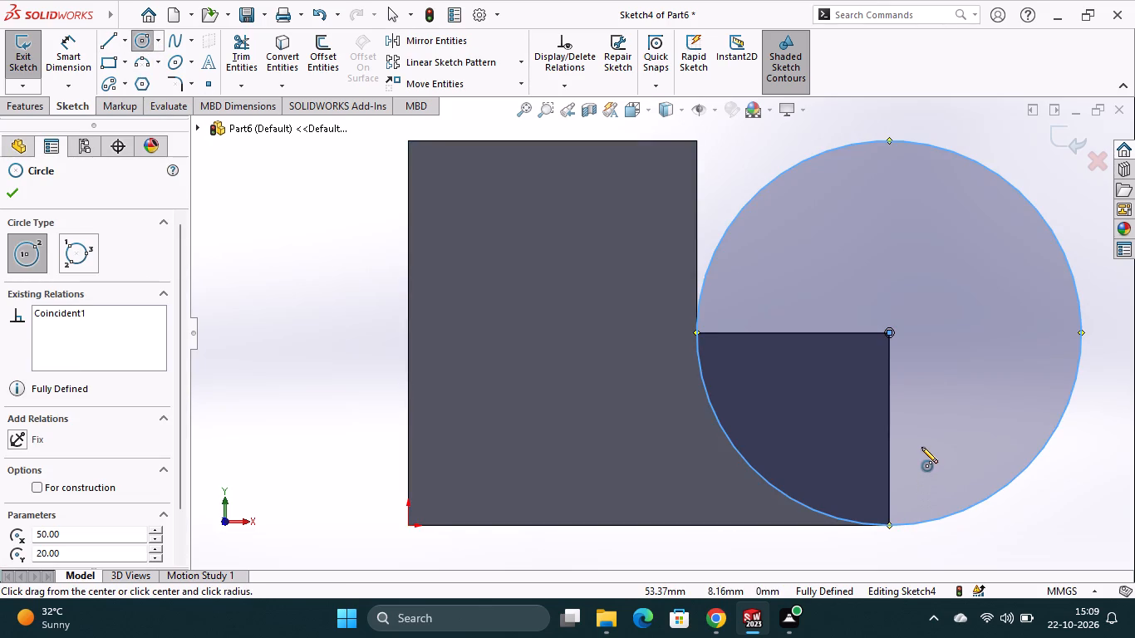
key(Escape)
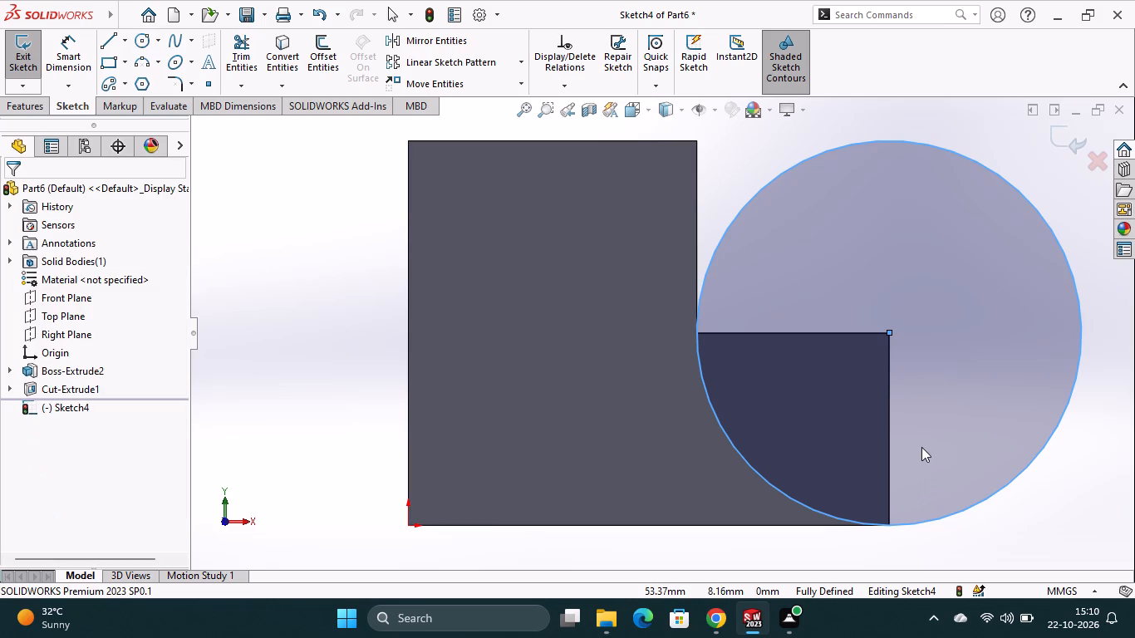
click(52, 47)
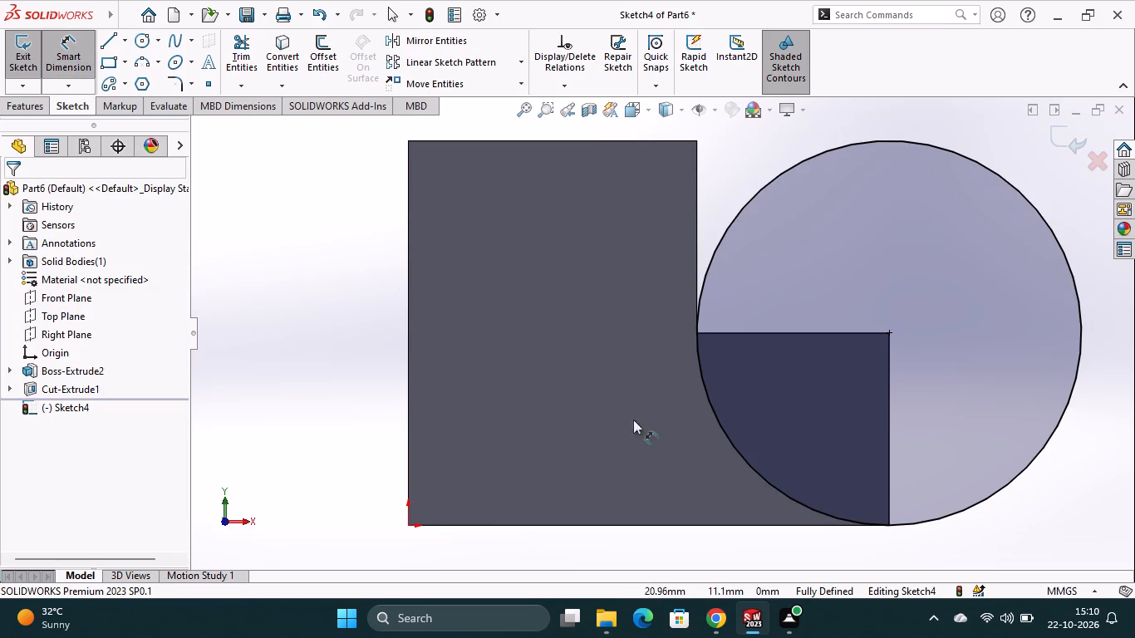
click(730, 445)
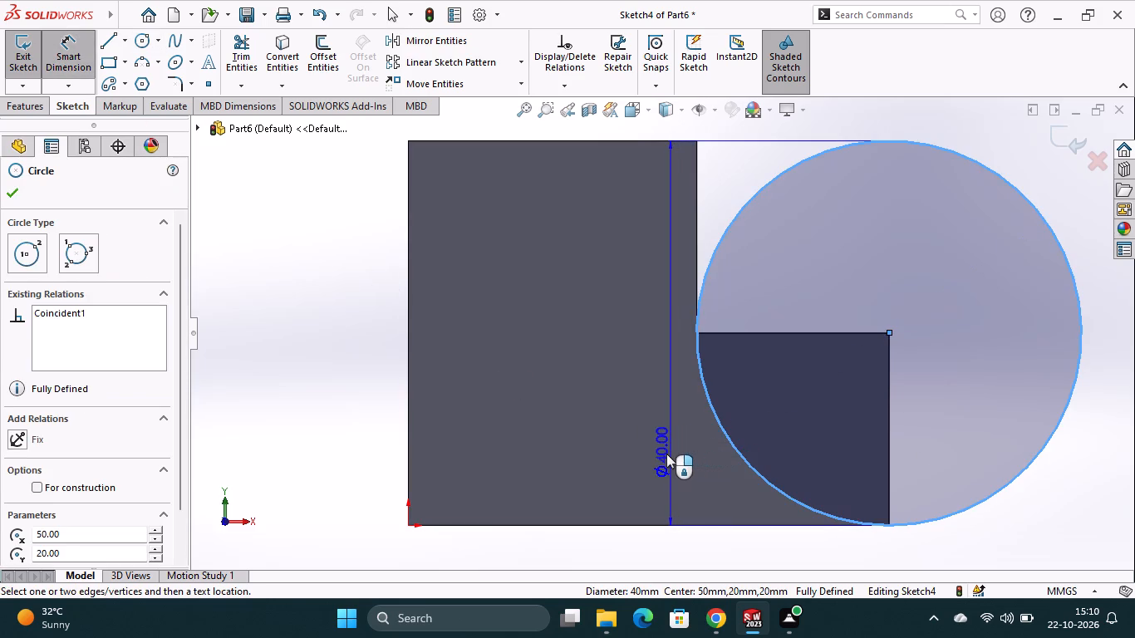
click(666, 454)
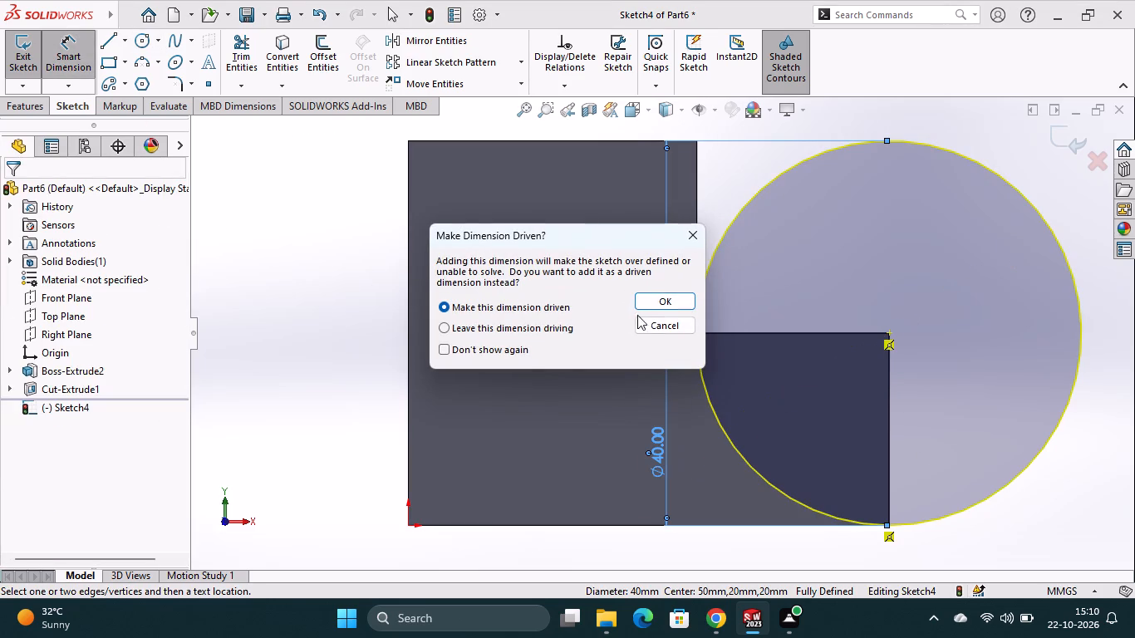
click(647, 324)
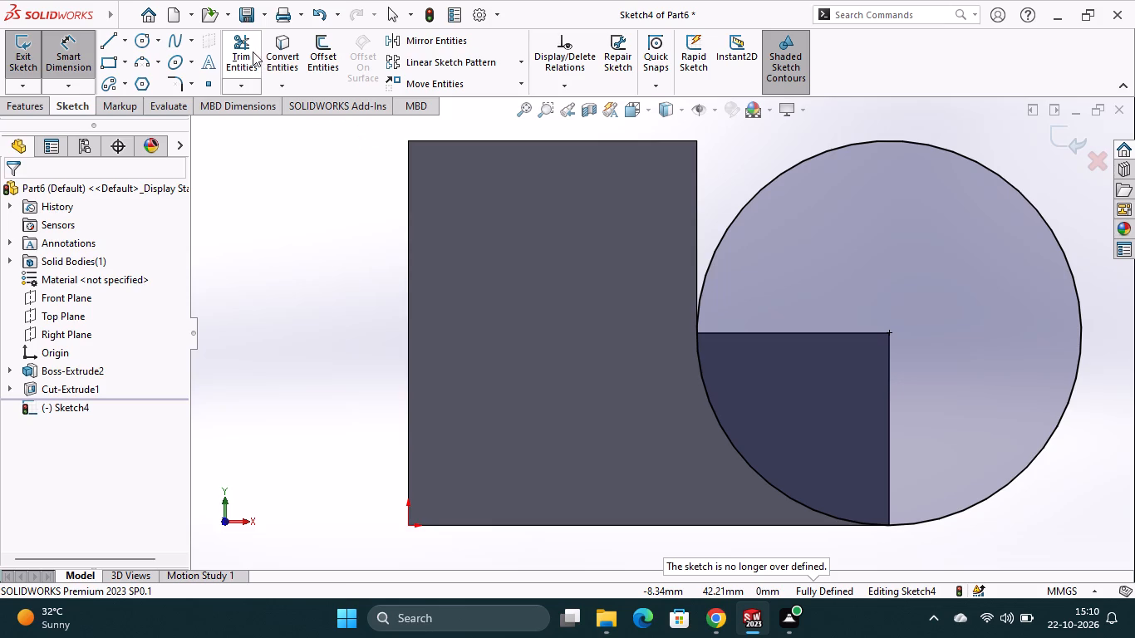
Convert the lower step's top edge and outer vertical edge into sketch lines with Convert Entities.
click(250, 51)
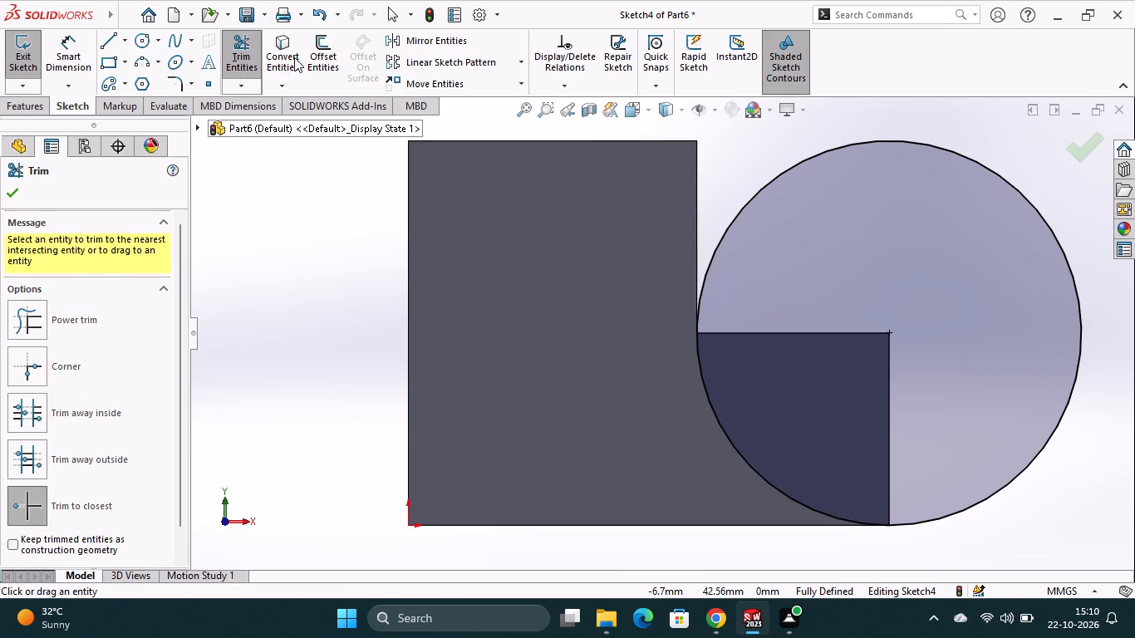
click(293, 57)
click(840, 331)
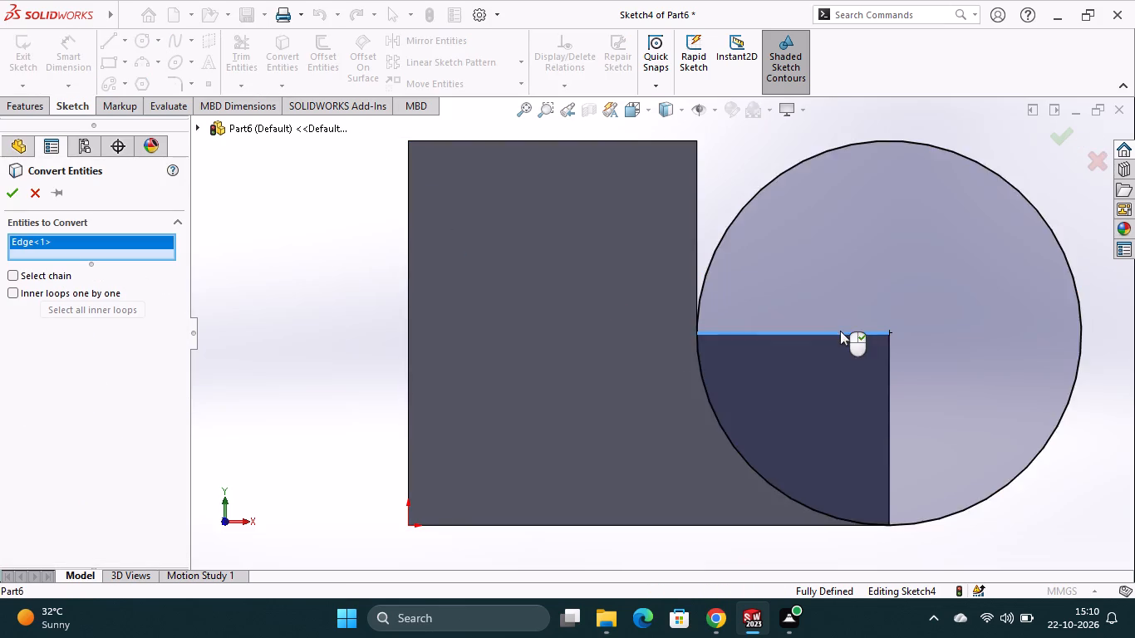
click(890, 421)
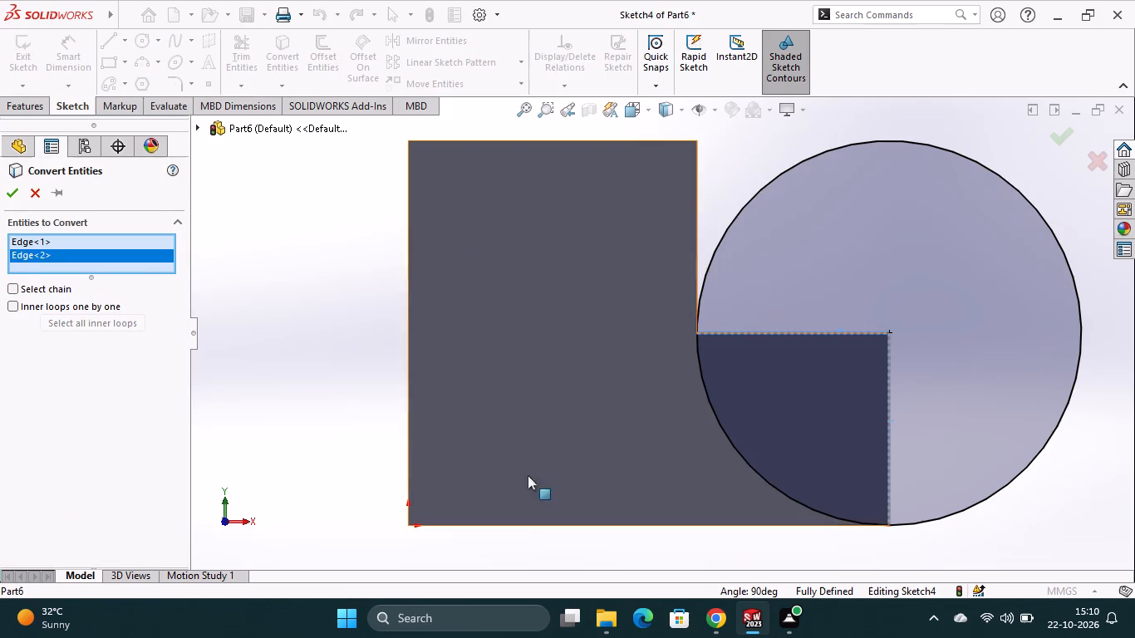
click(15, 202)
click(241, 279)
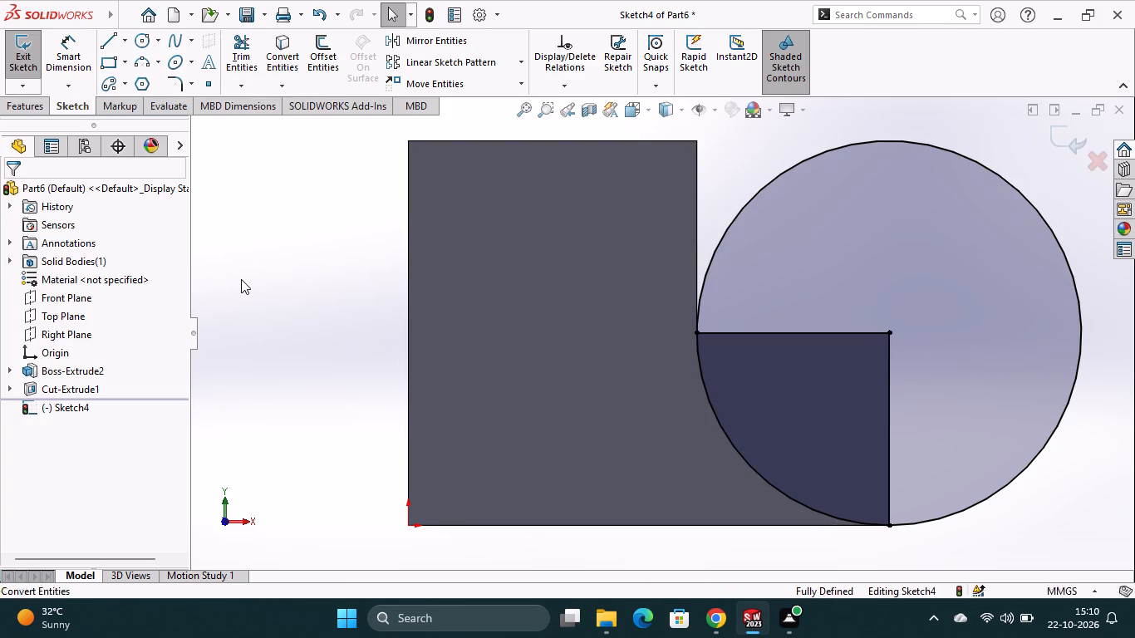
Trim away the part of the circle outside the block, leaving a closed quarter-circle profile on the lower step.
click(235, 50)
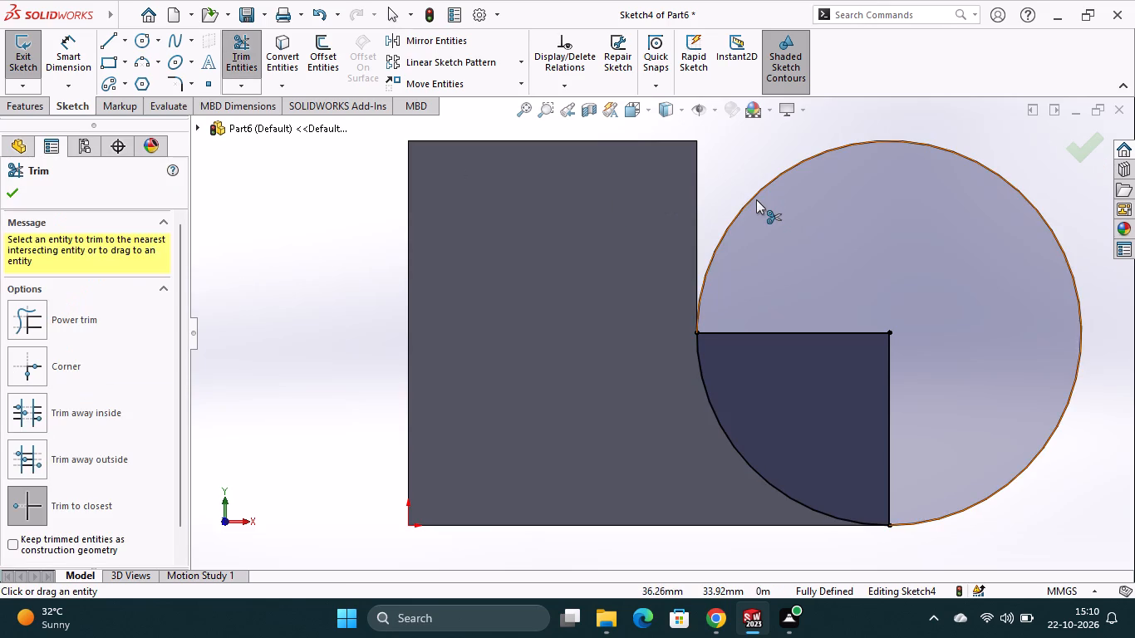
click(756, 199)
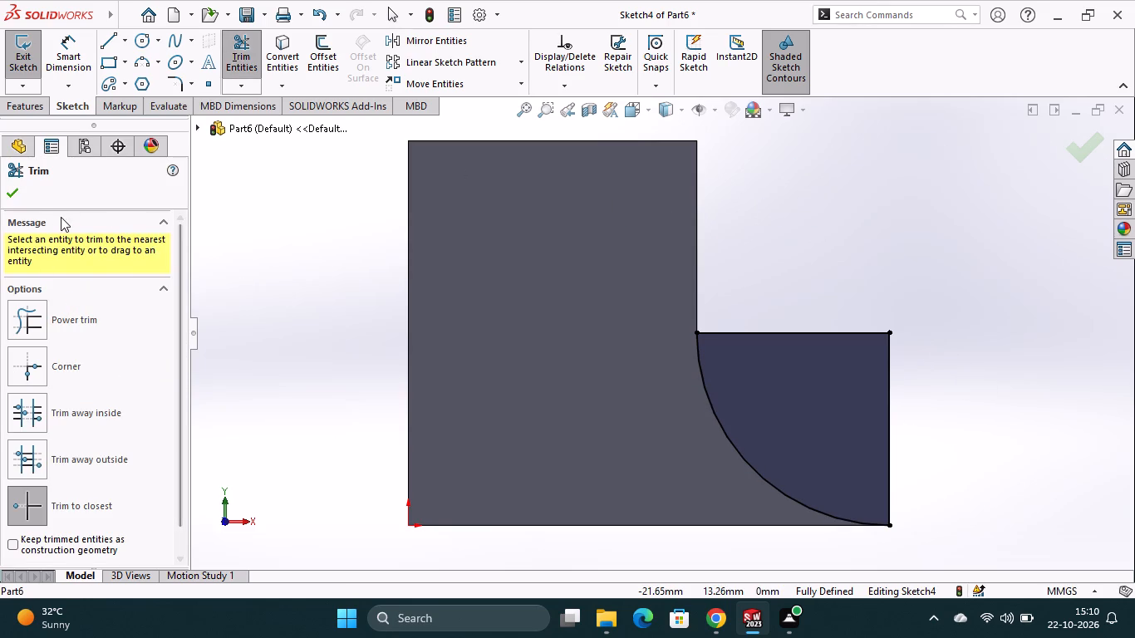
click(14, 192)
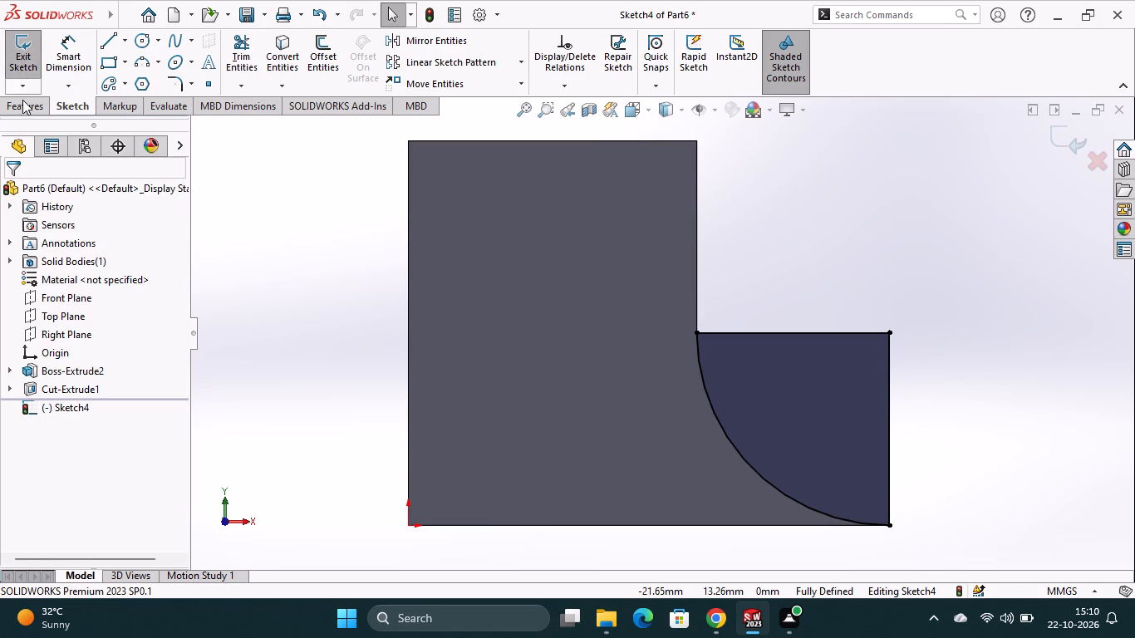
Cut the quarter-circle profile into the lower step with Extruded Cut, using a Blind depth of 20 mm.
click(22, 101)
click(40, 76)
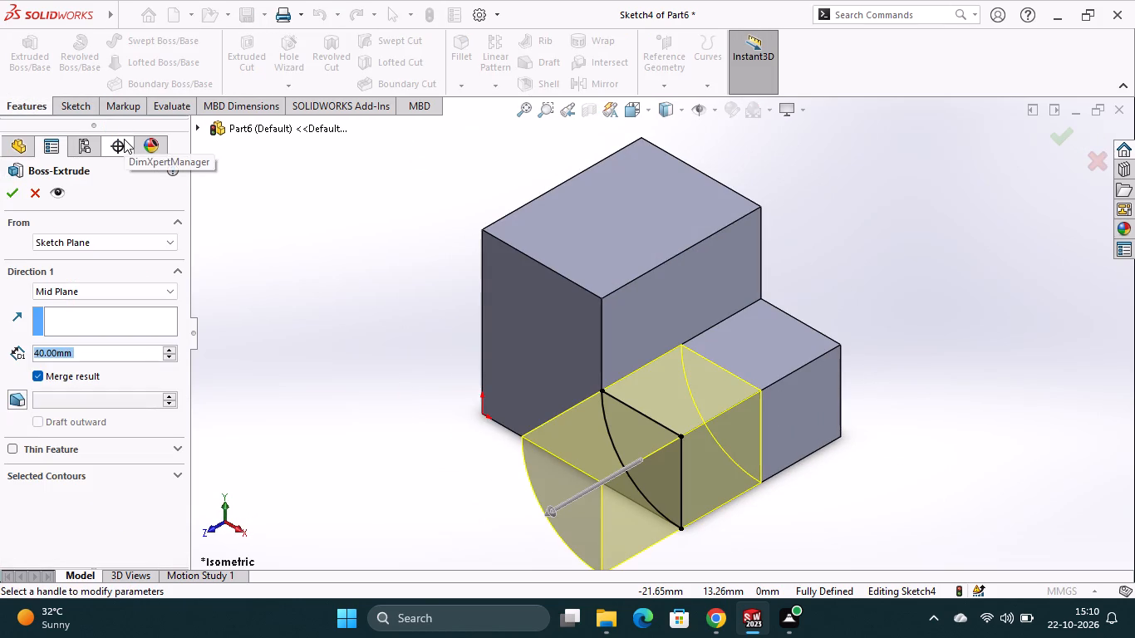
click(32, 198)
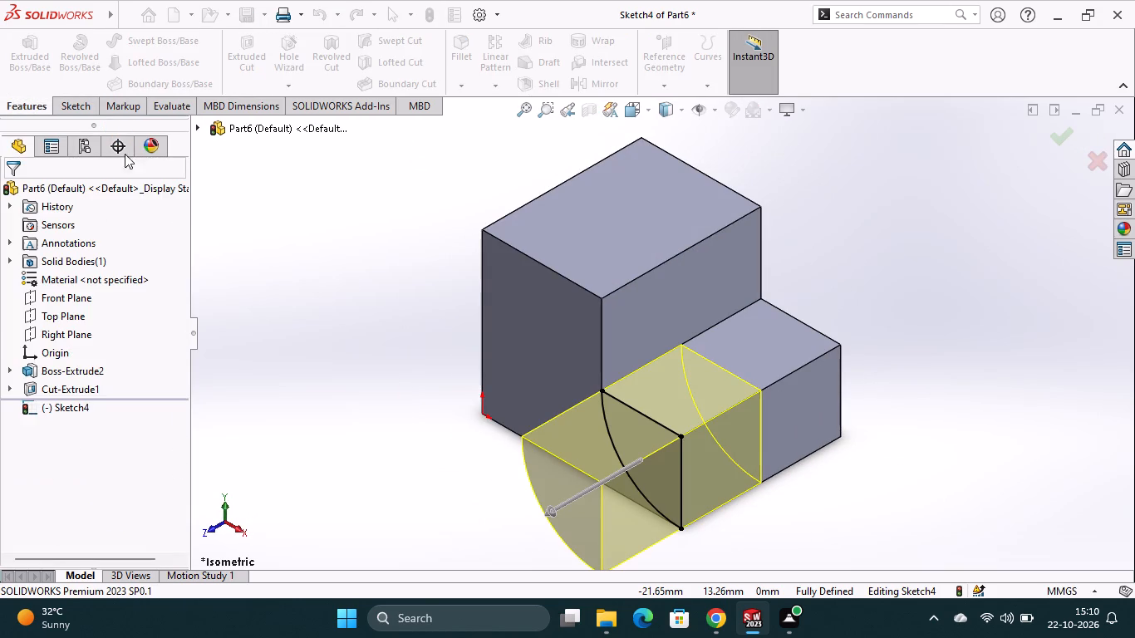
click(248, 84)
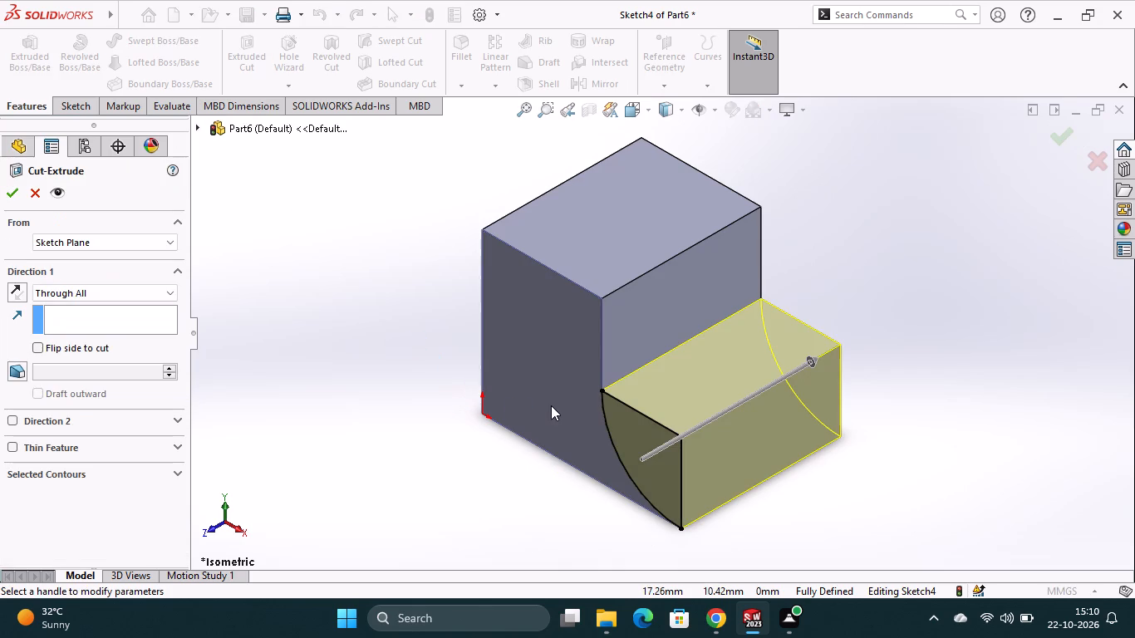
click(84, 294)
click(75, 304)
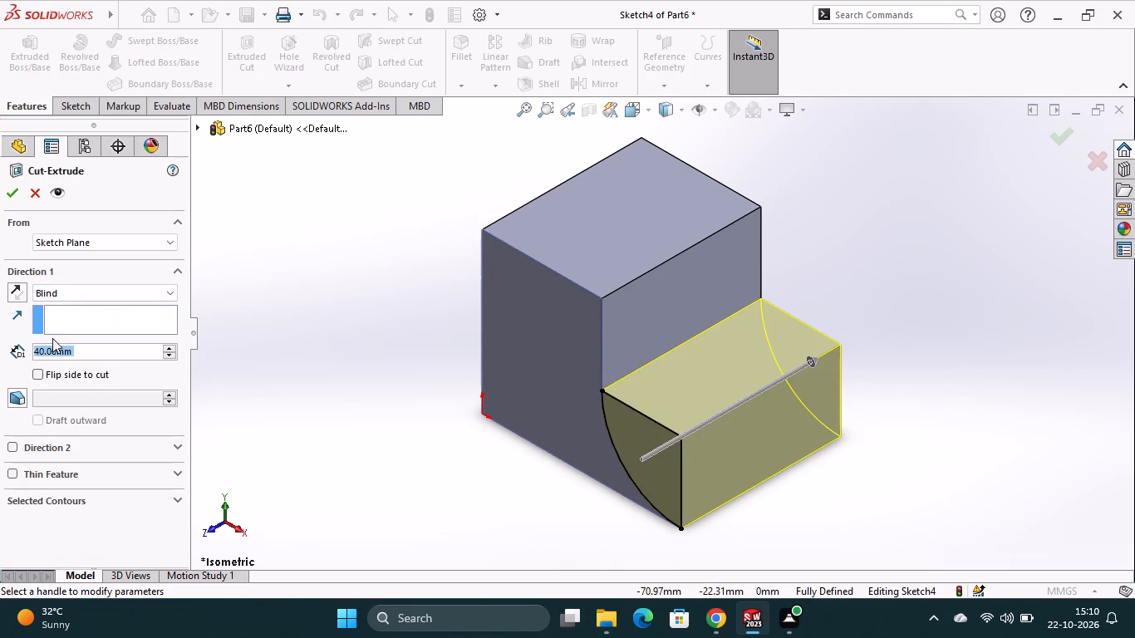
key(2)
key(0)
key(Return)
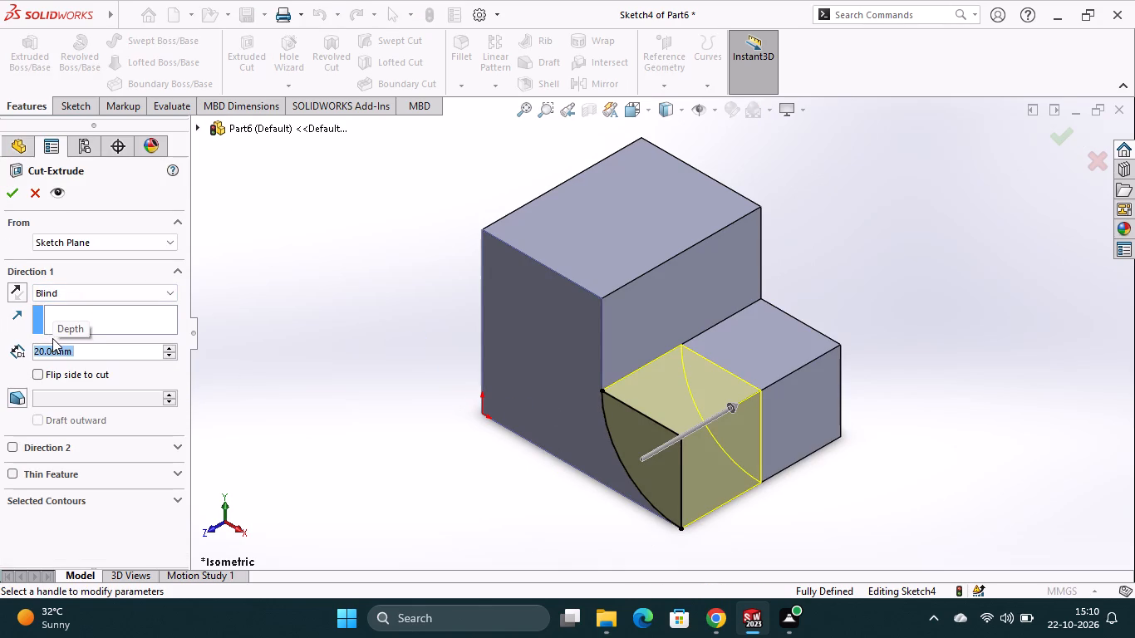
click(18, 194)
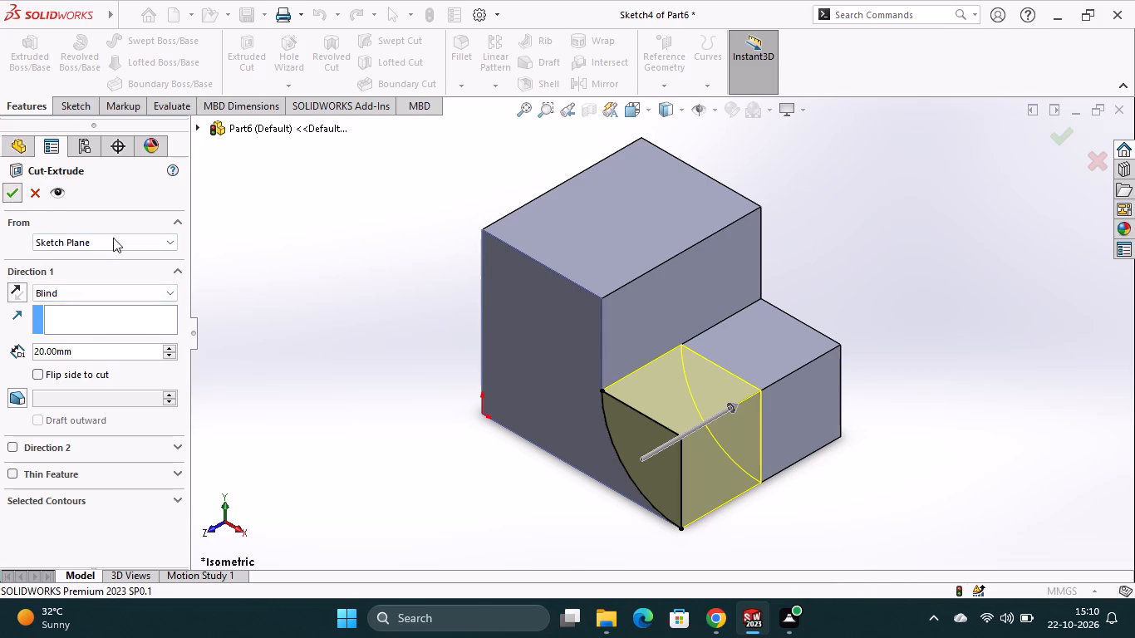
click(400, 419)
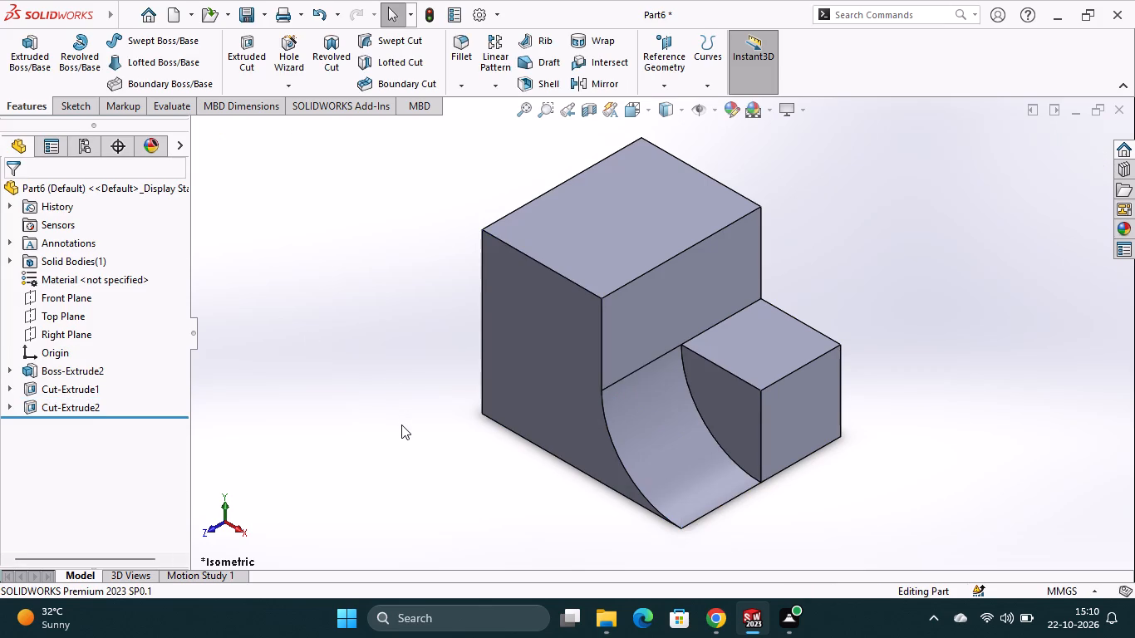
Sketch a circle about 31.4 mm in diameter on the recessed quarter-round face, centred on its outer top corner.
click(731, 426)
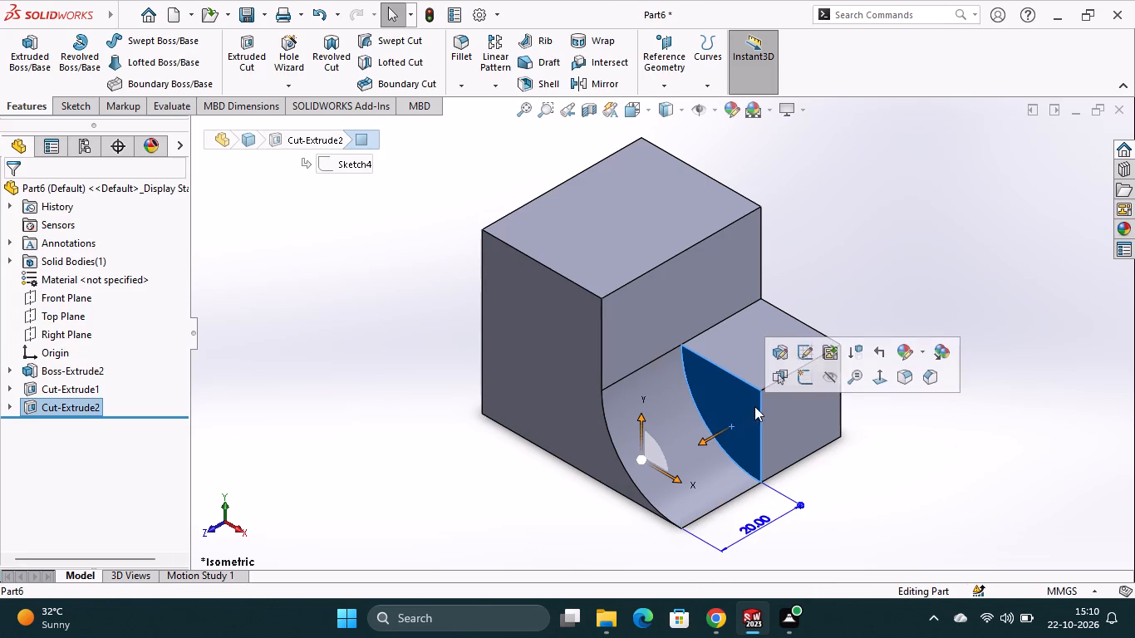
click(802, 385)
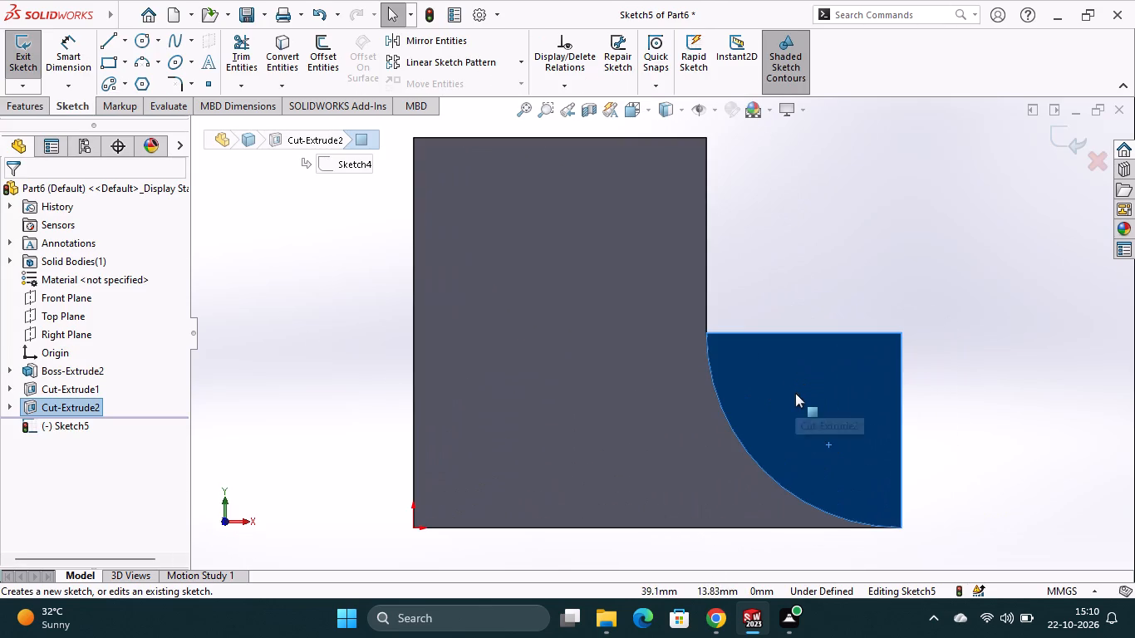
click(138, 41)
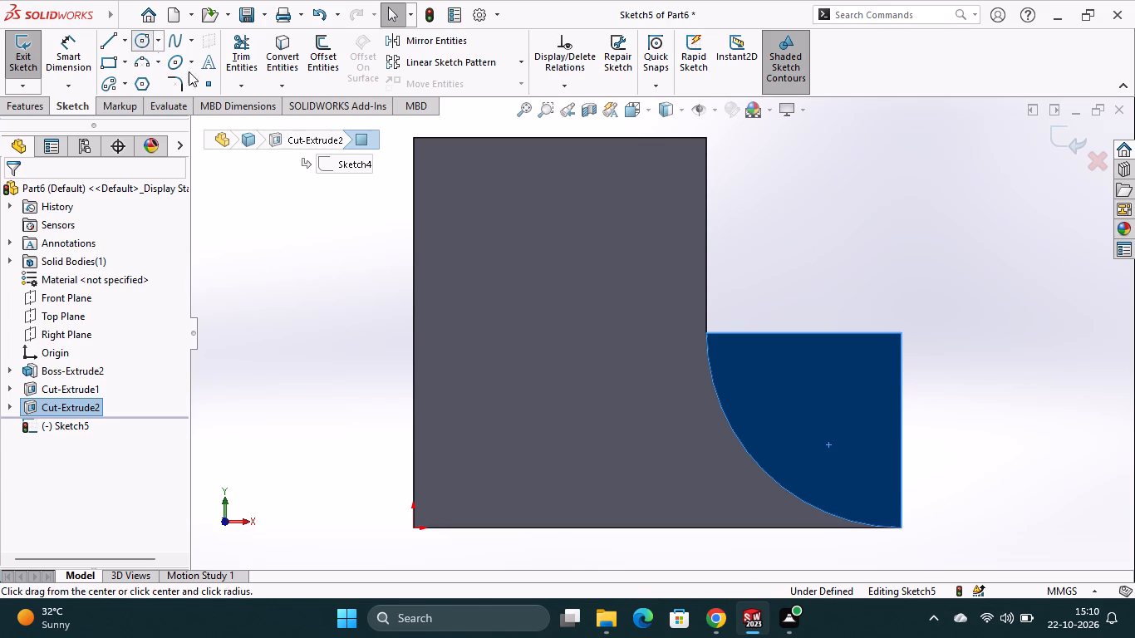
click(900, 333)
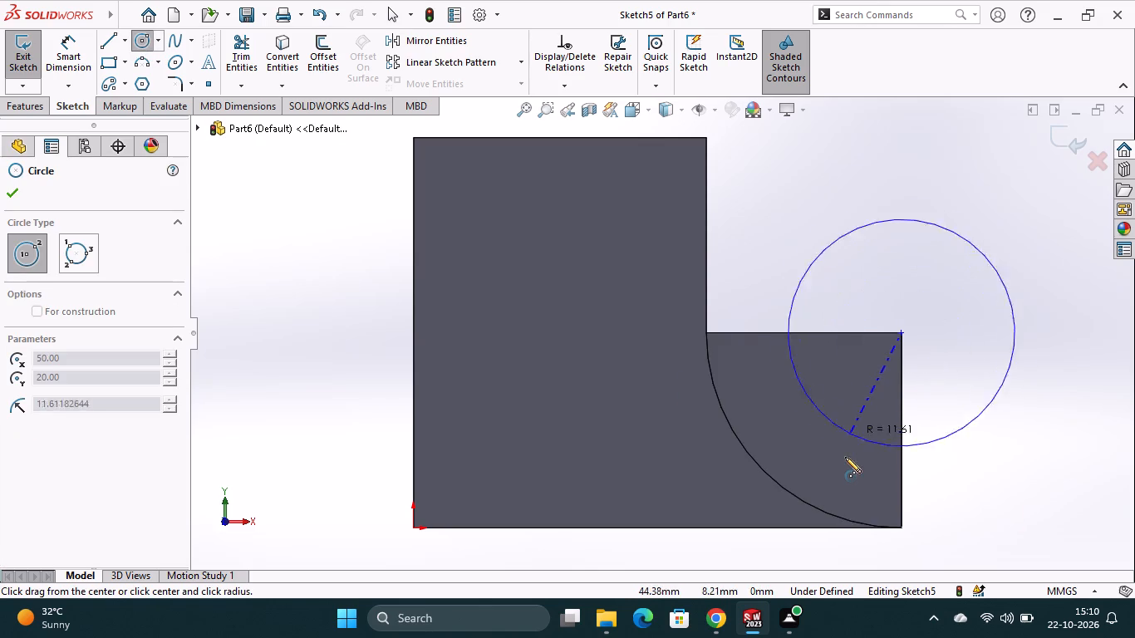
click(843, 474)
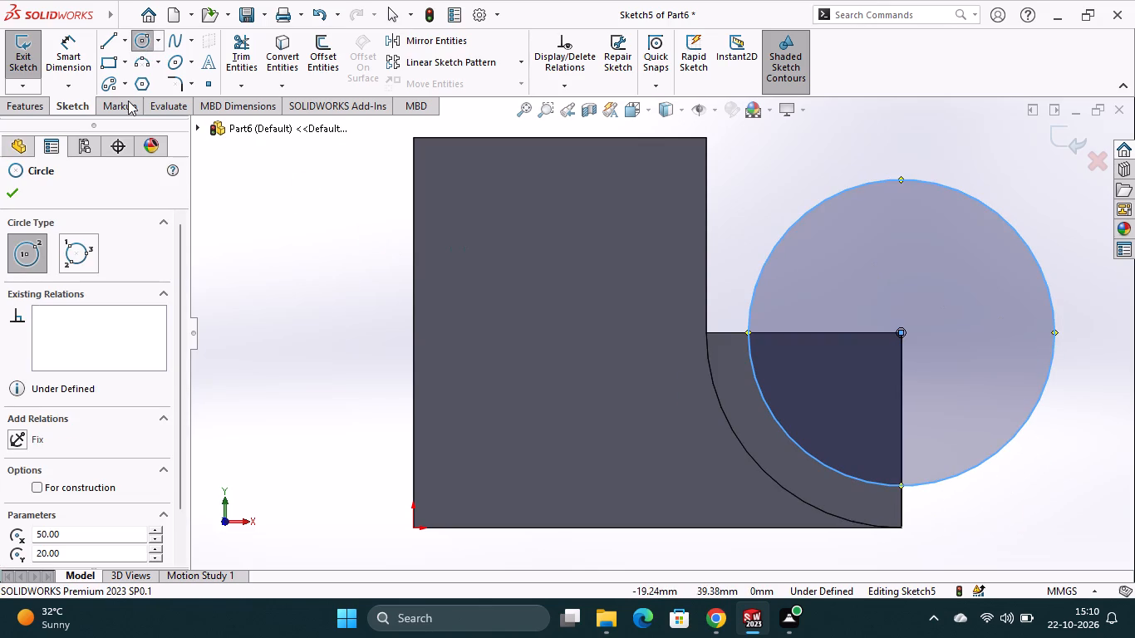
Dimension the new circle's diameter to 30 mm.
click(73, 55)
click(797, 217)
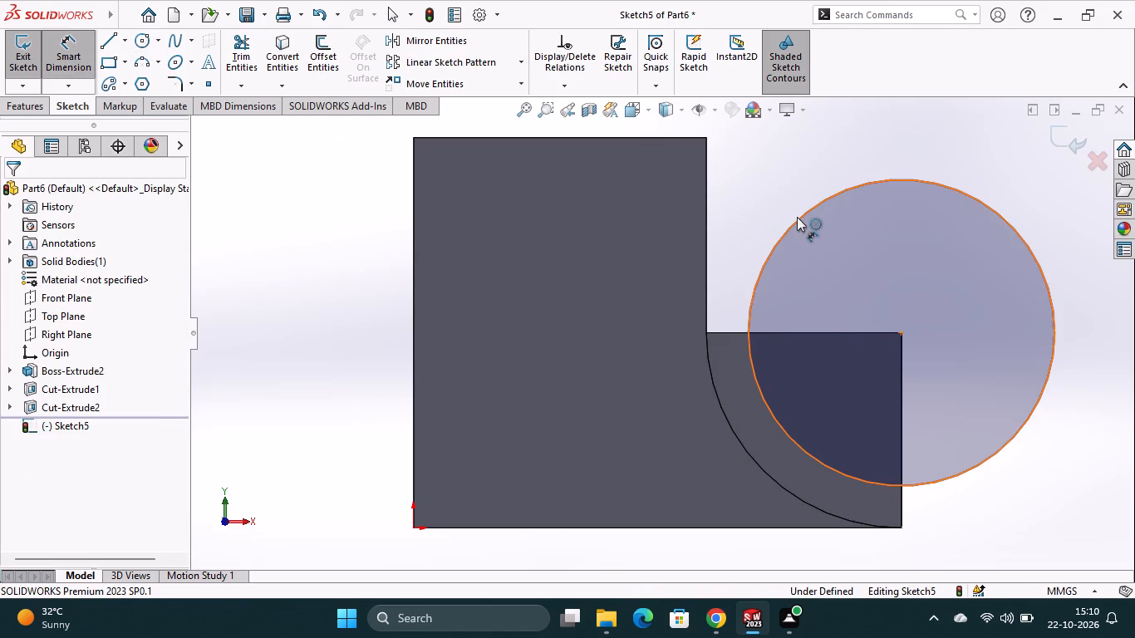
click(794, 188)
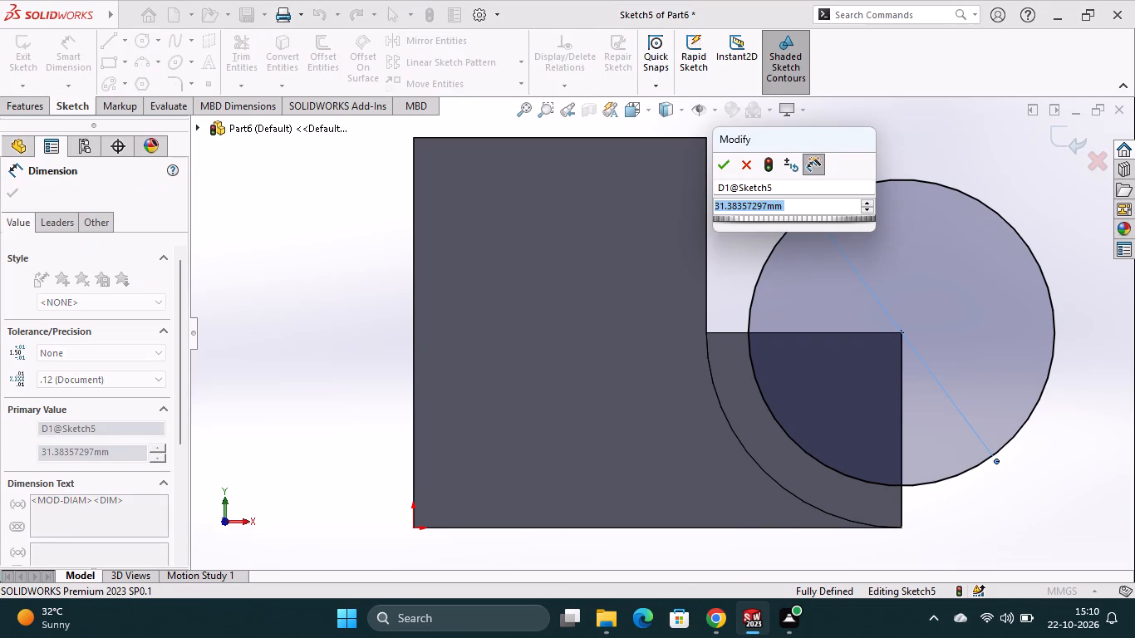
text(30)
key(Return)
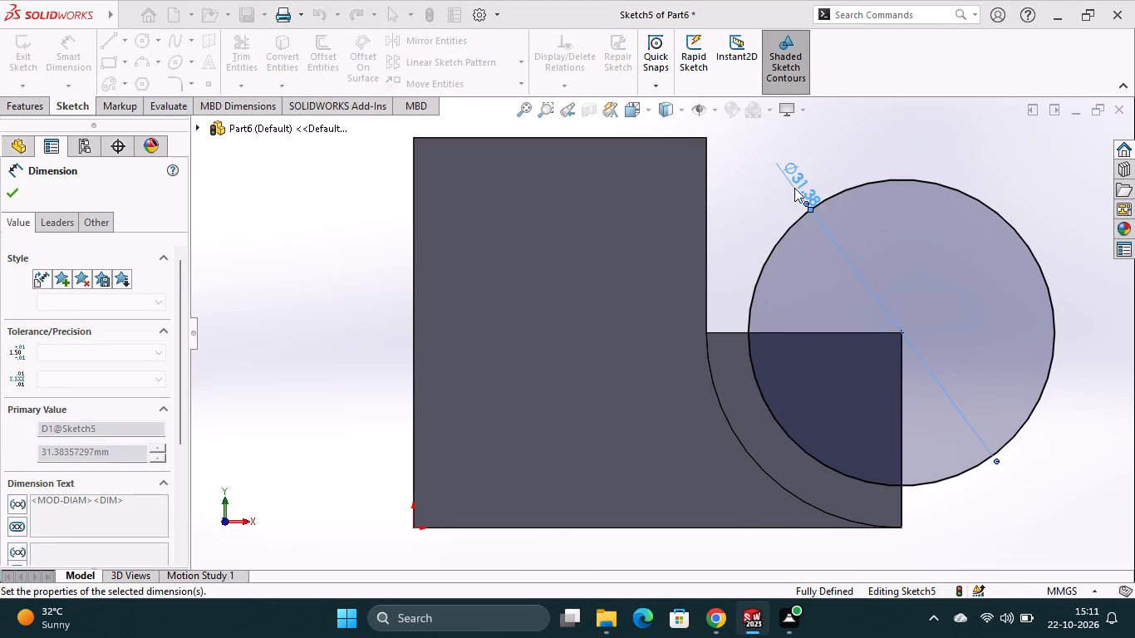
Convert the recessed face's top edge and outer vertical edge into lines of the current sketch.
click(285, 49)
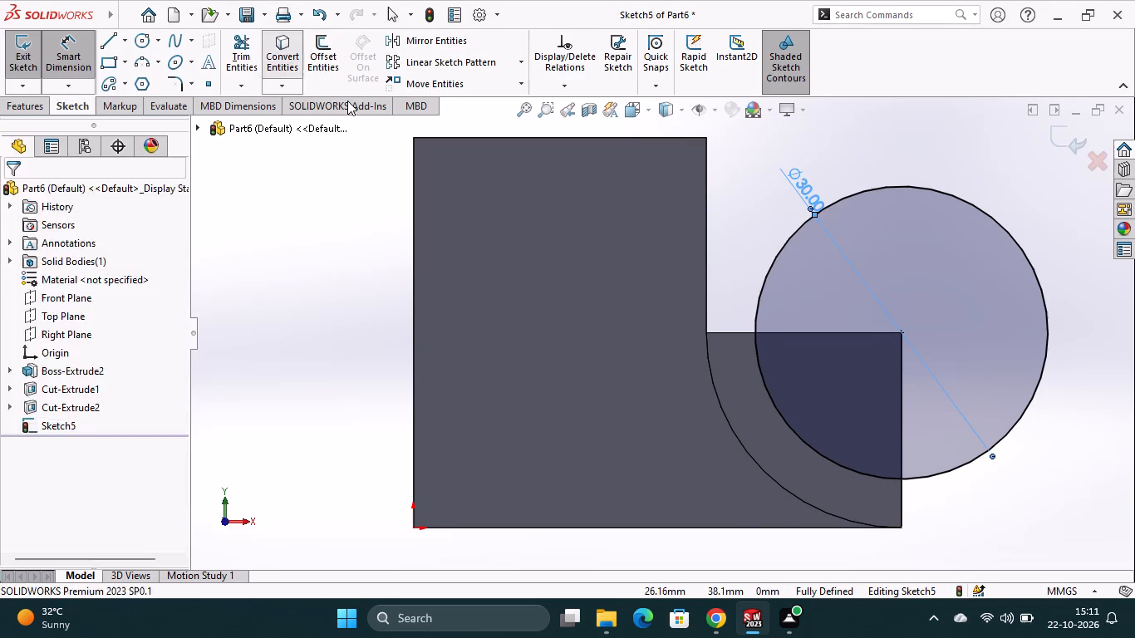
click(851, 332)
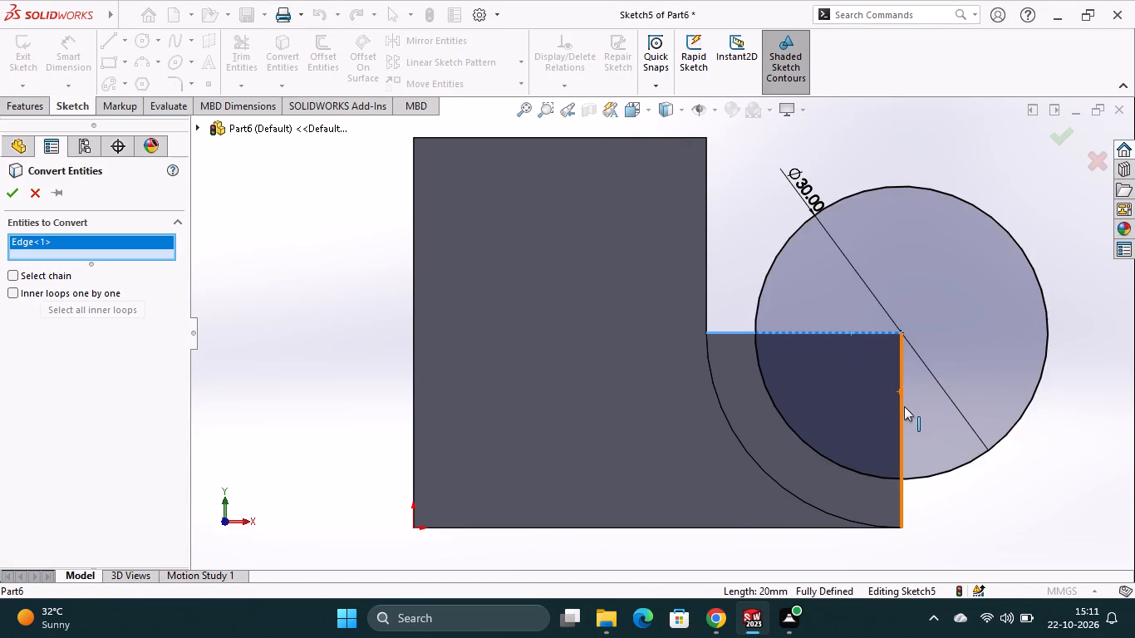
click(902, 410)
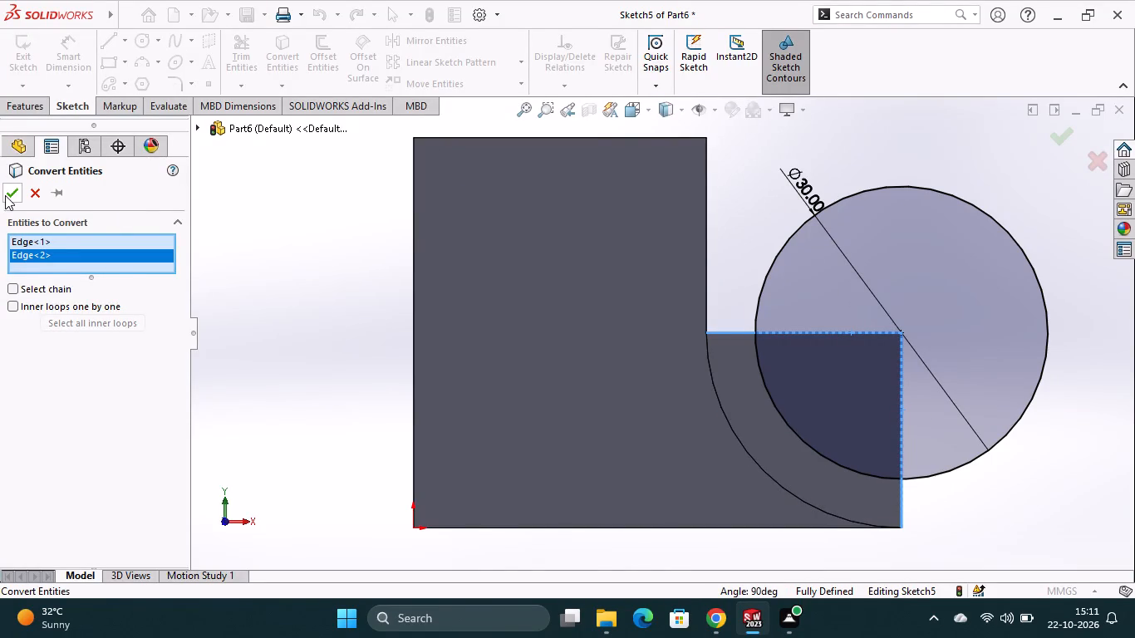
click(5, 195)
Trim the line ends beyond the 30 mm circle and its outer arc, leaving a closed quarter-circle profile.
click(245, 66)
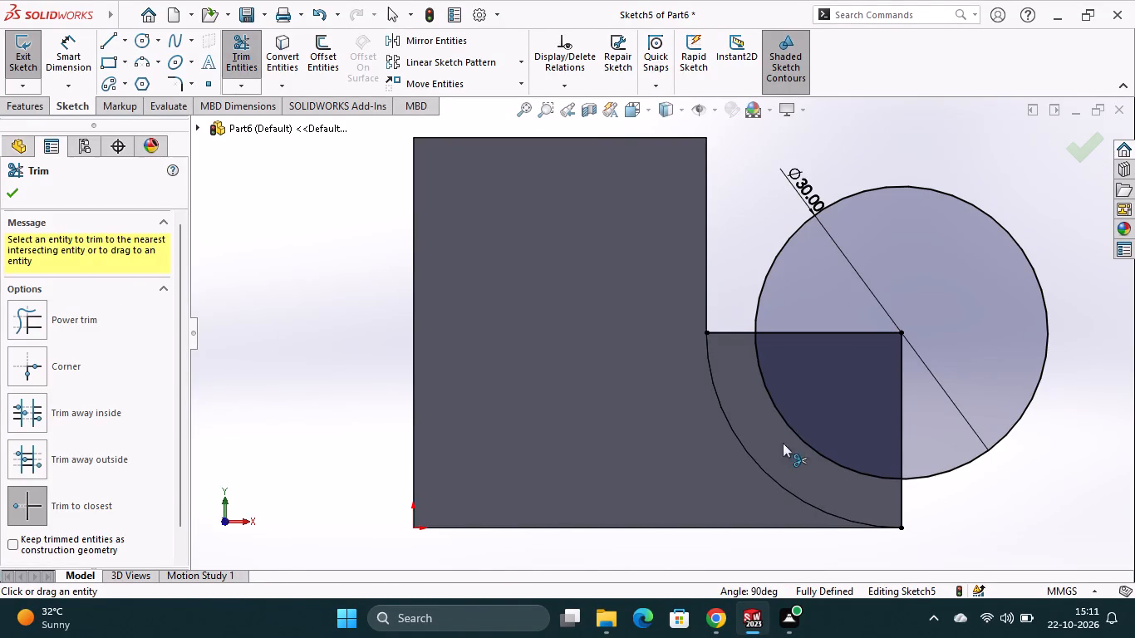
click(730, 332)
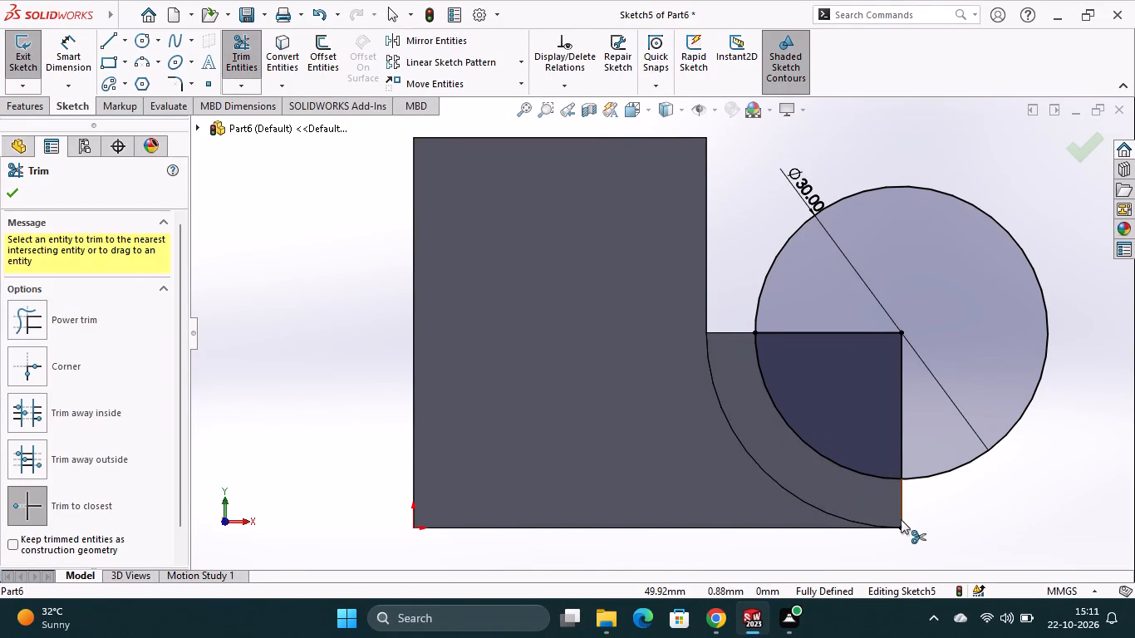
click(901, 500)
click(921, 475)
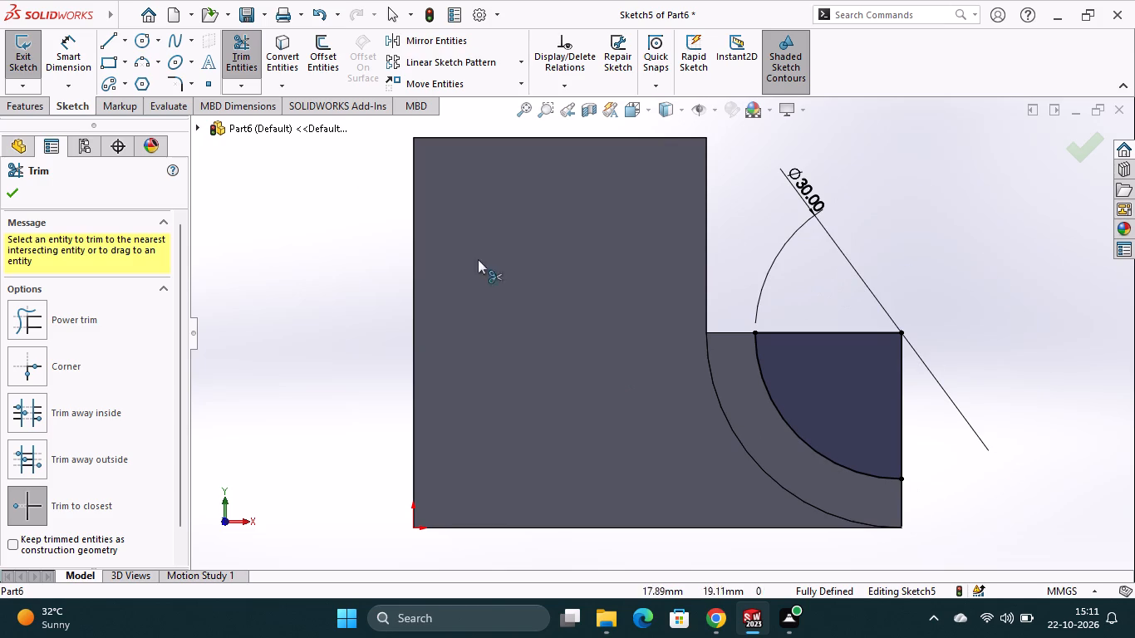
click(15, 189)
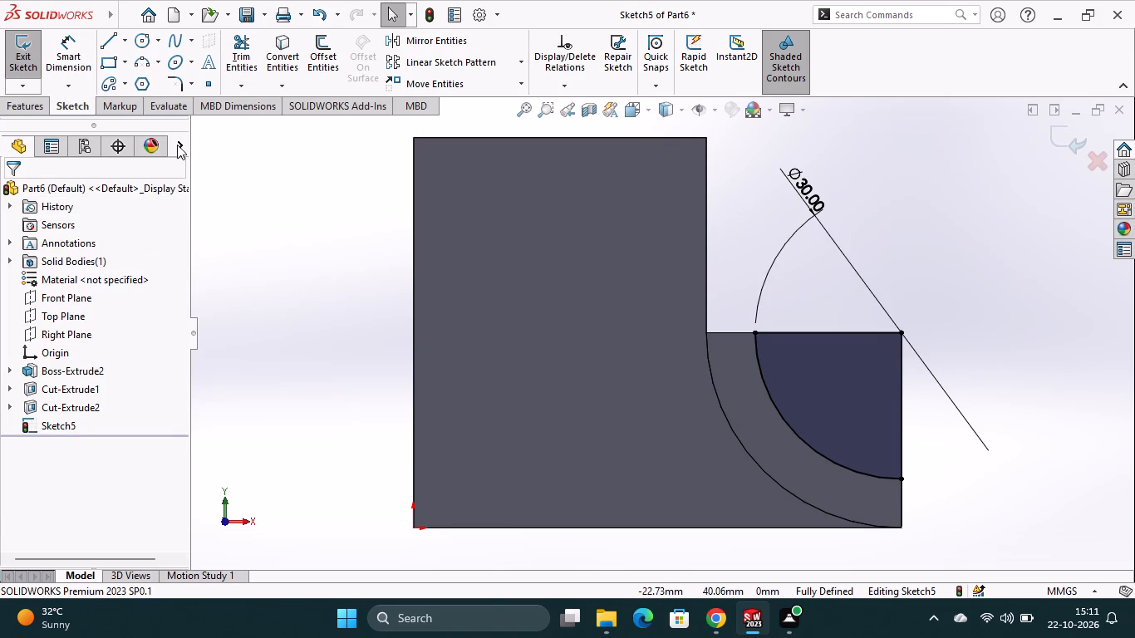
Cut the smaller quarter-circle profile through the remaining step with a 20 mm Blind Extruded Cut.
click(15, 107)
click(240, 70)
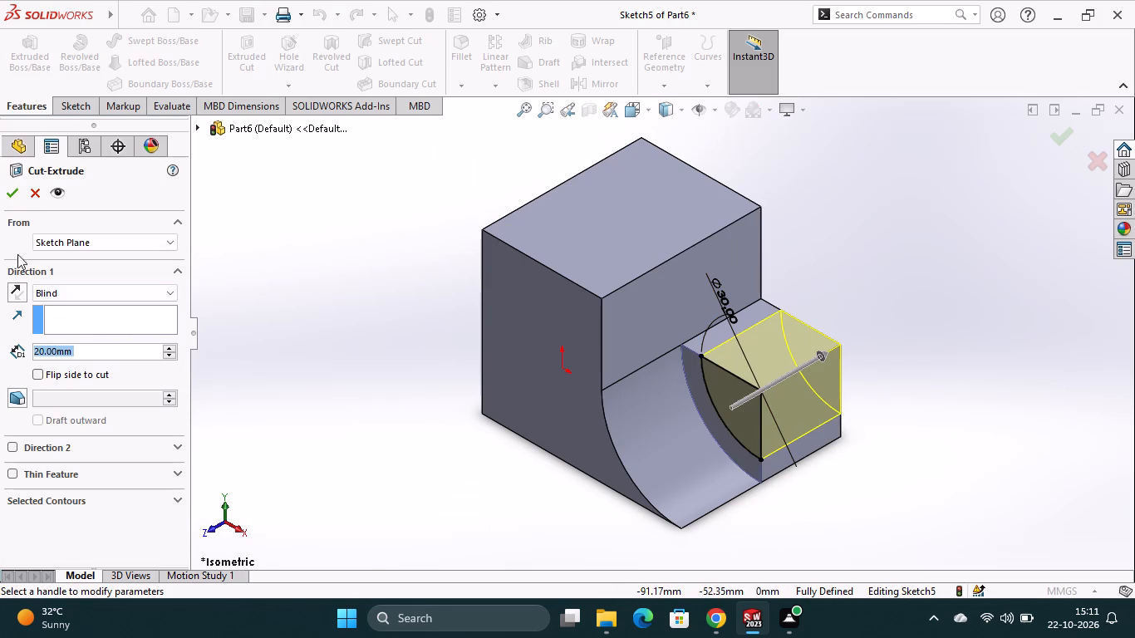
click(16, 199)
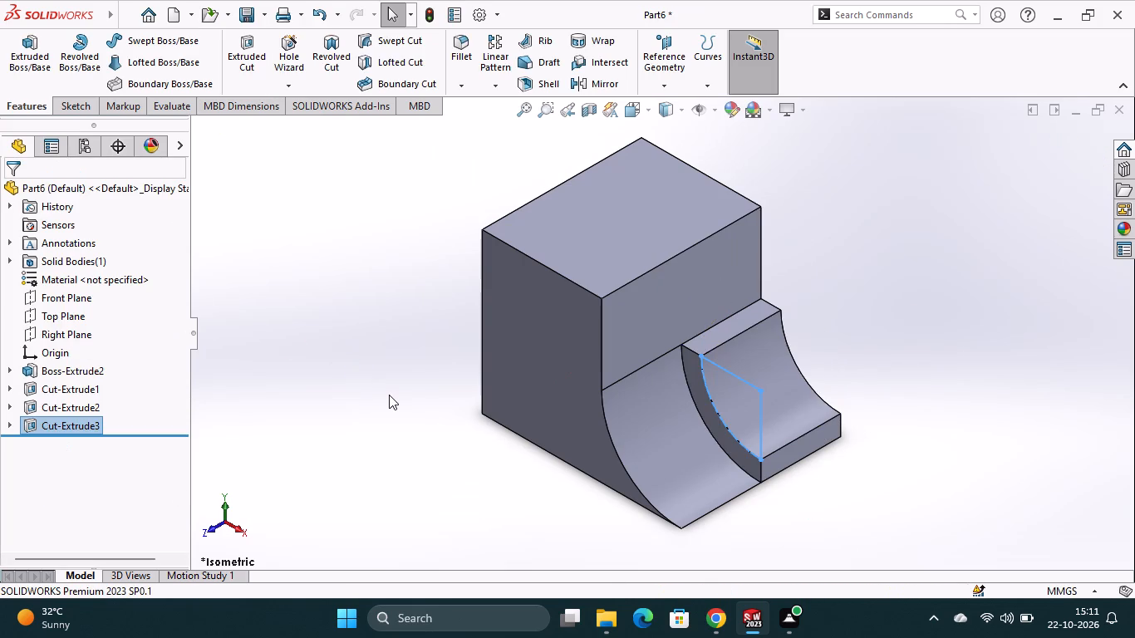
On the block's front profile face, sketch a 35 mm horizontal centerline from the left edge's midpoint to the outer end of the step's top edge.
click(389, 395)
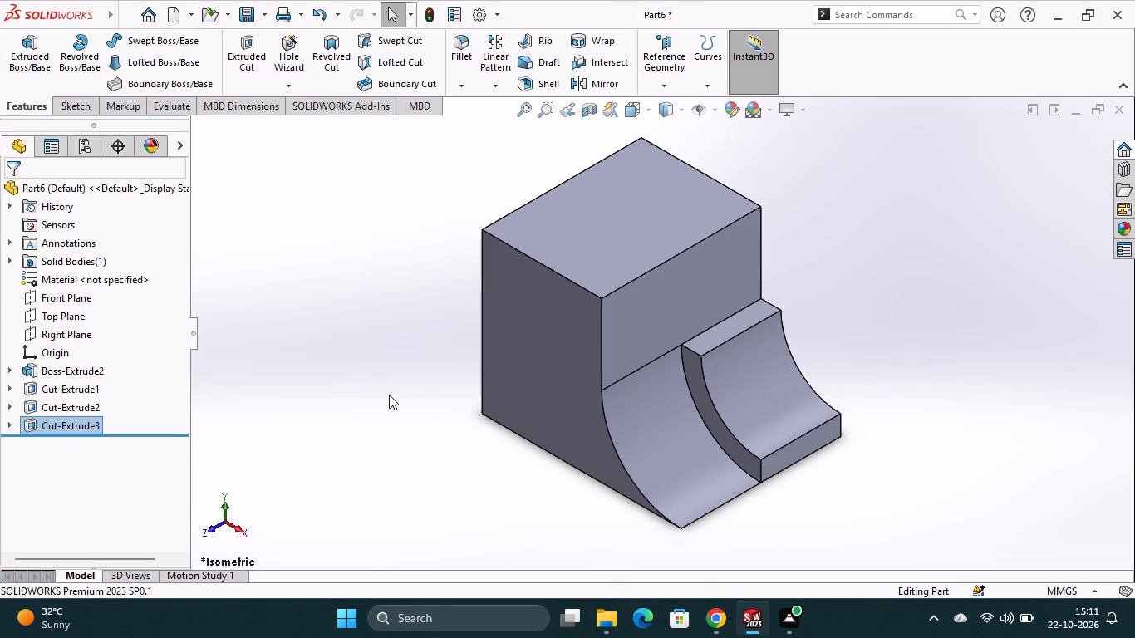
click(513, 287)
click(590, 234)
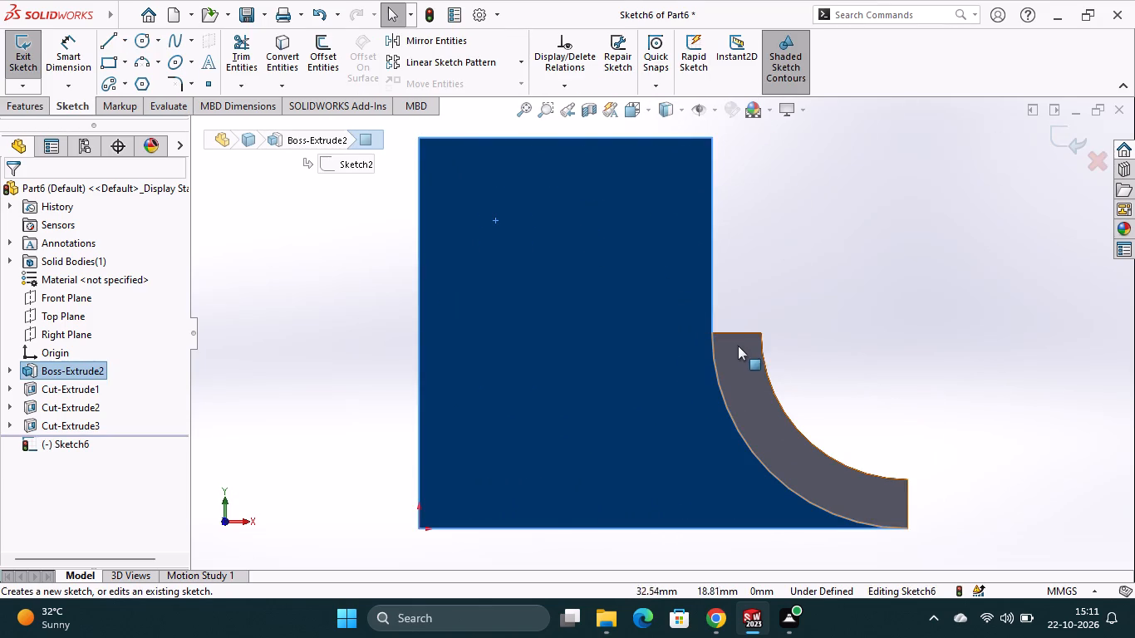
scroll(559, 299, up, 1)
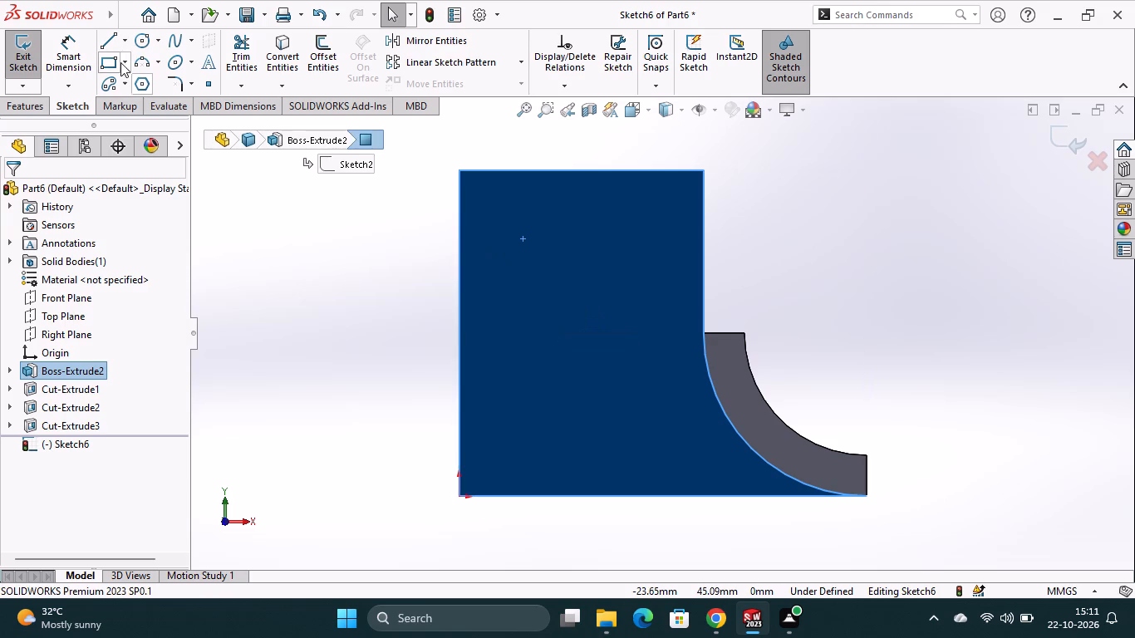
click(125, 39)
click(129, 83)
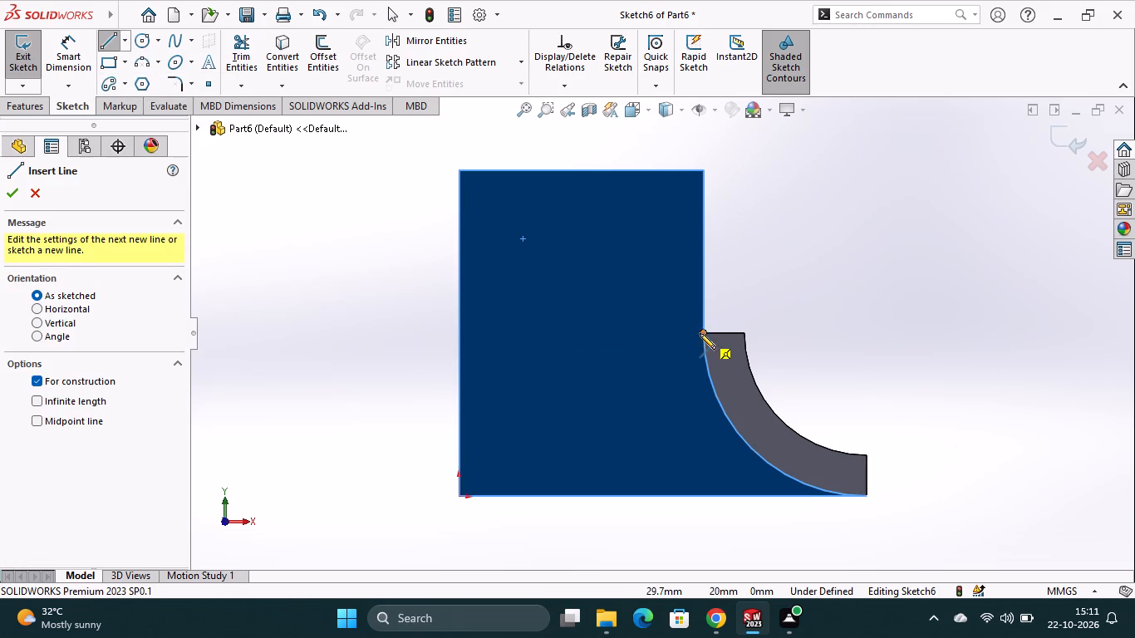
click(457, 331)
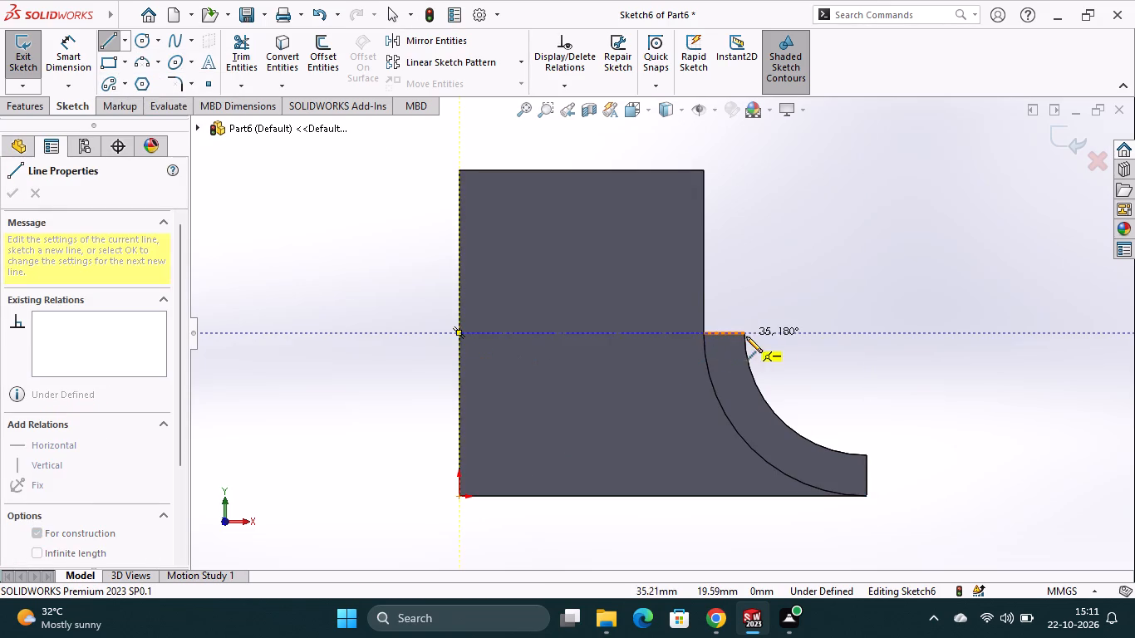
click(746, 336)
key(Escape)
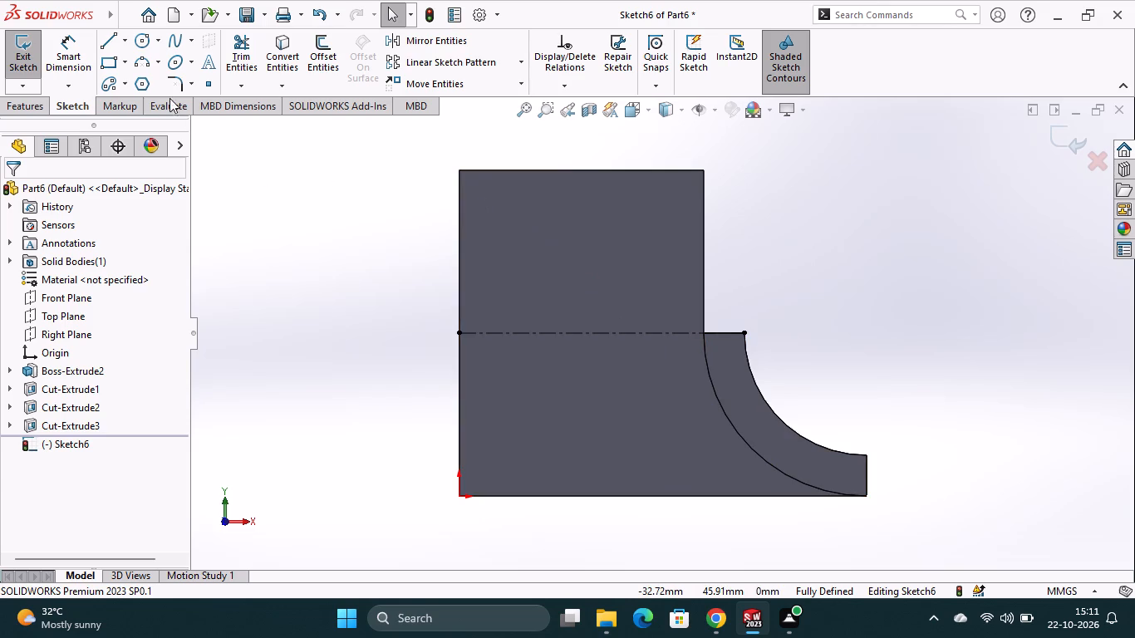
Sketch a vertical centerline about 44 mm long from the face's bottom edge up past its top edge.
click(123, 44)
click(130, 81)
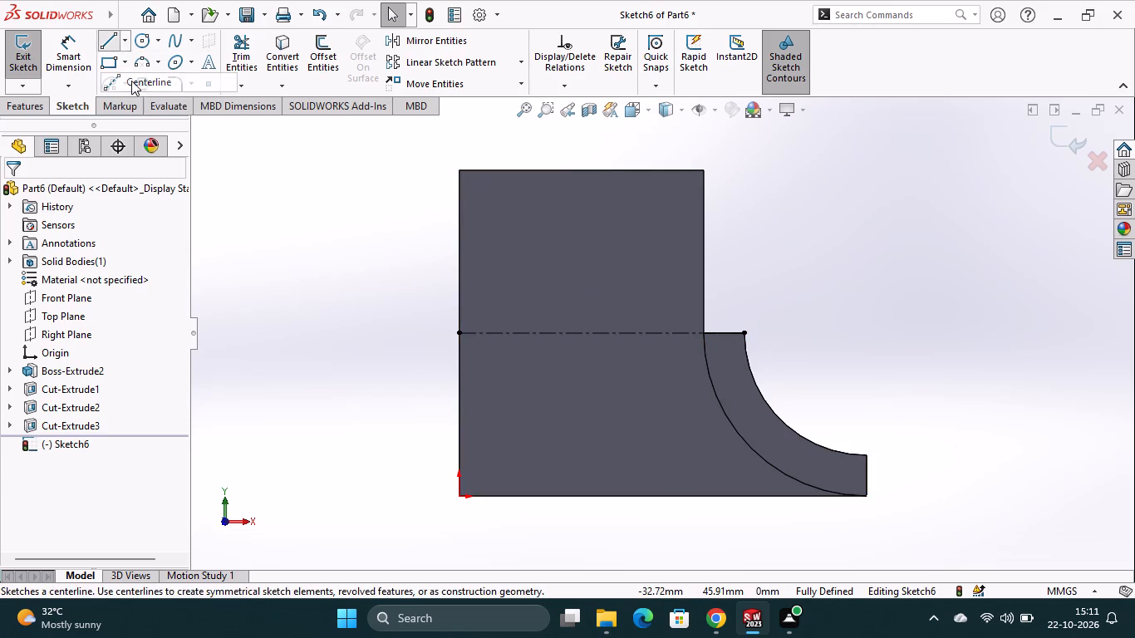
click(603, 497)
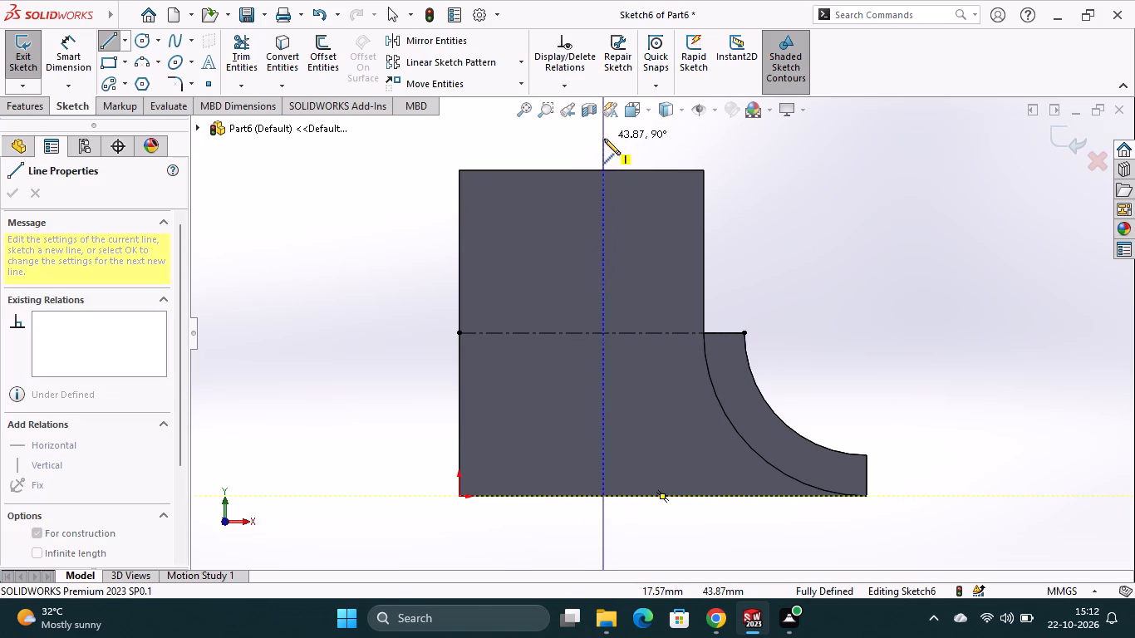
click(604, 138)
key(Escape)
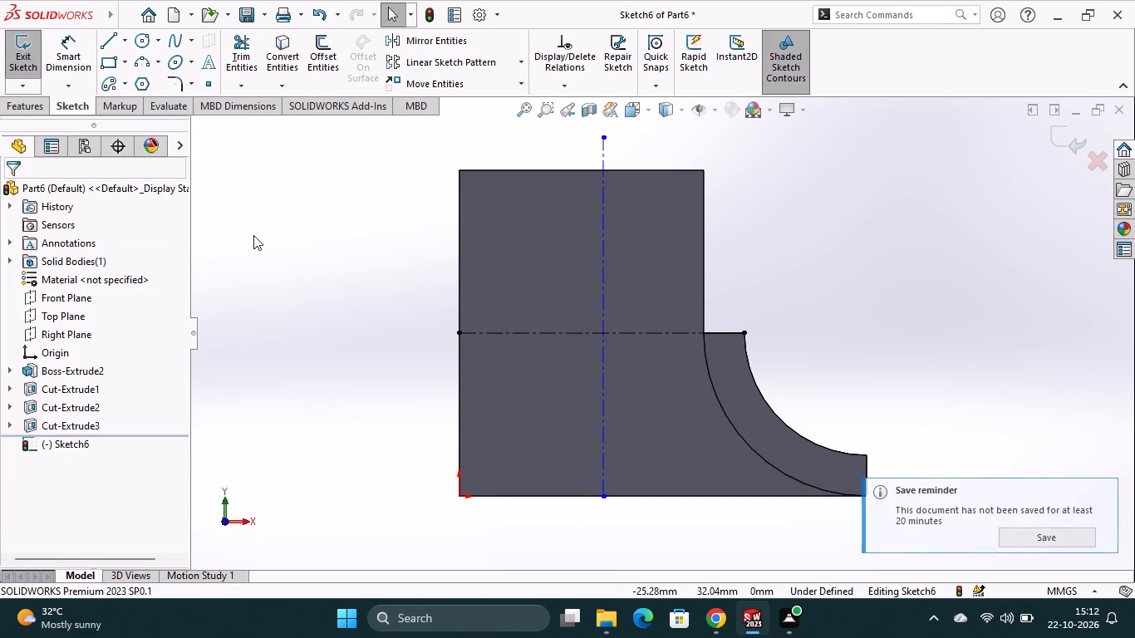
Dimension the vertical centerline 20 mm from the face's left edge.
click(80, 50)
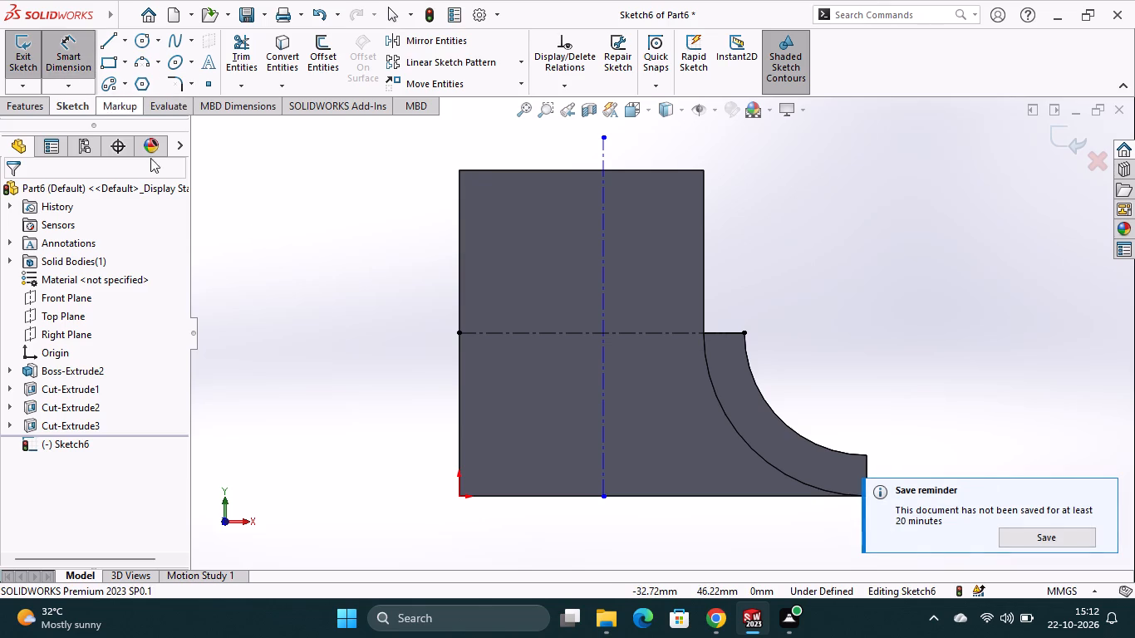
click(460, 433)
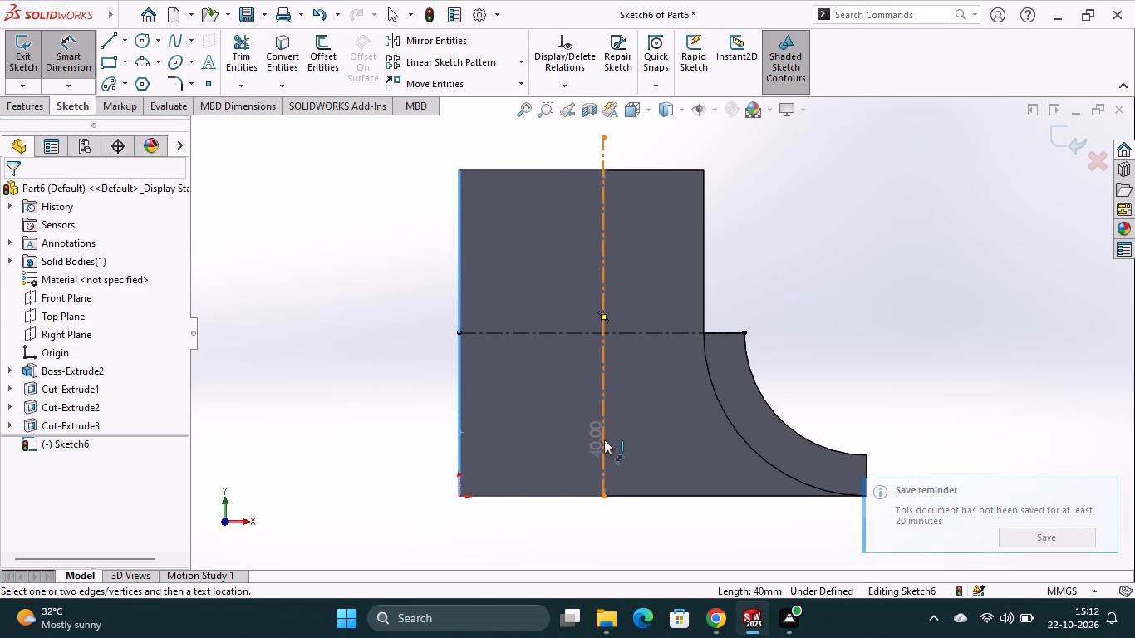
click(604, 439)
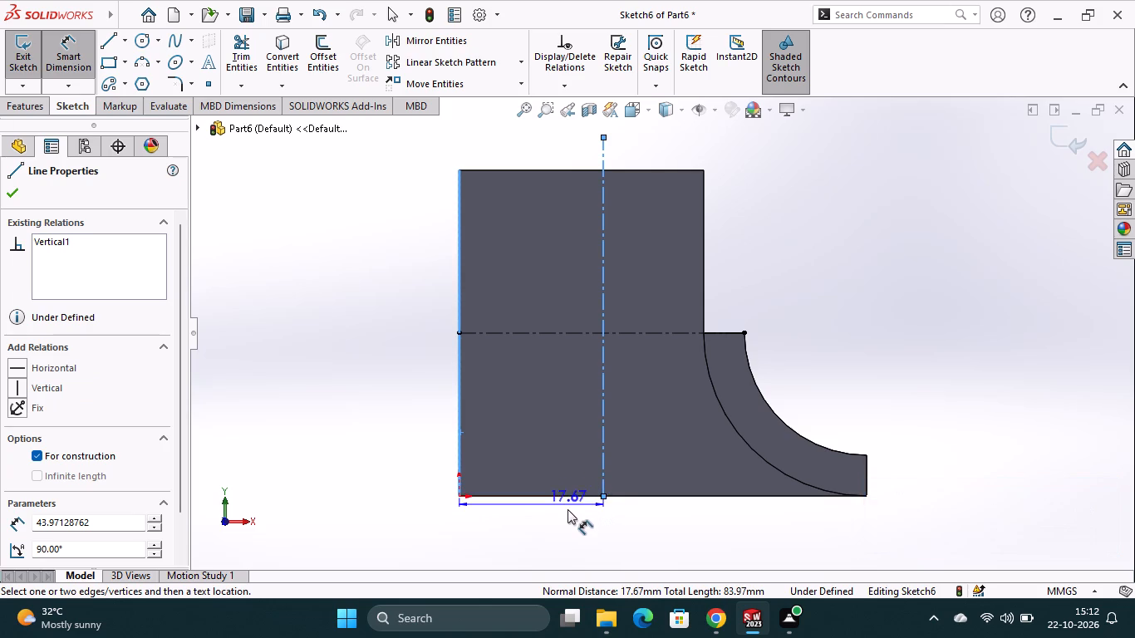
click(567, 513)
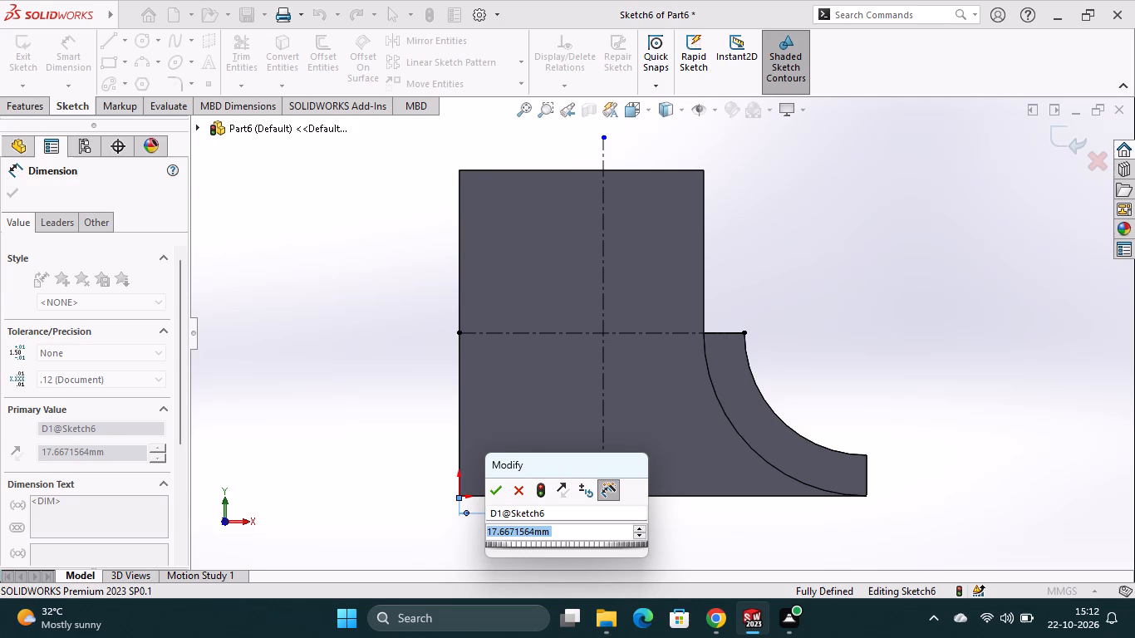
key(2)
key(0)
key(Return)
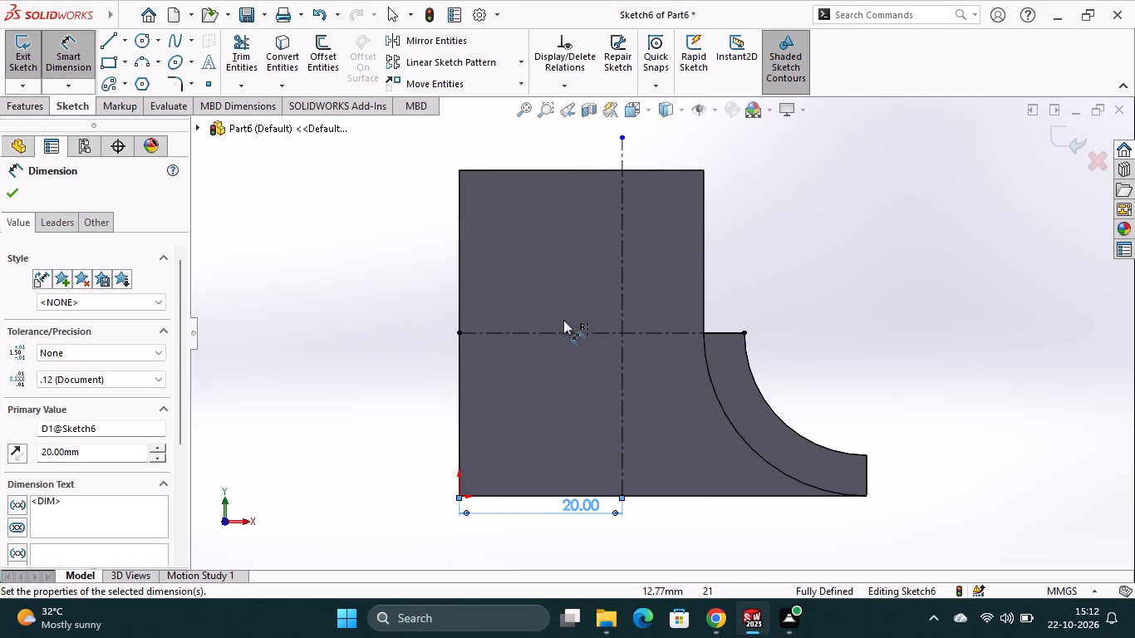
Draw a circle of 20 mm radius centred where the centerlines cross, reaching the face's bottom edge.
click(142, 41)
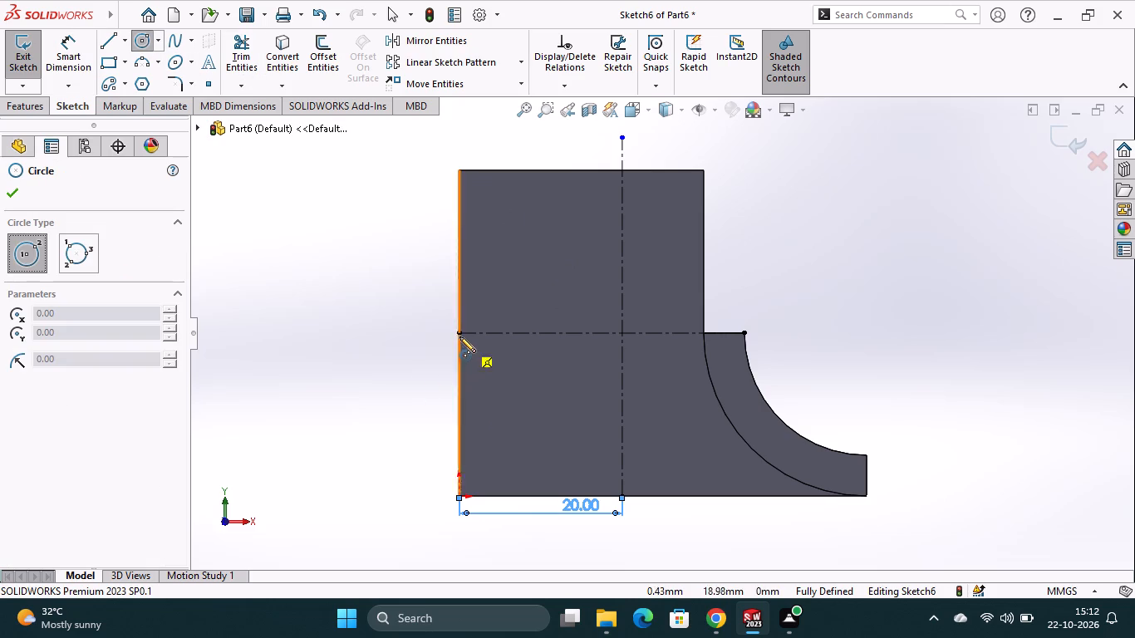
click(623, 333)
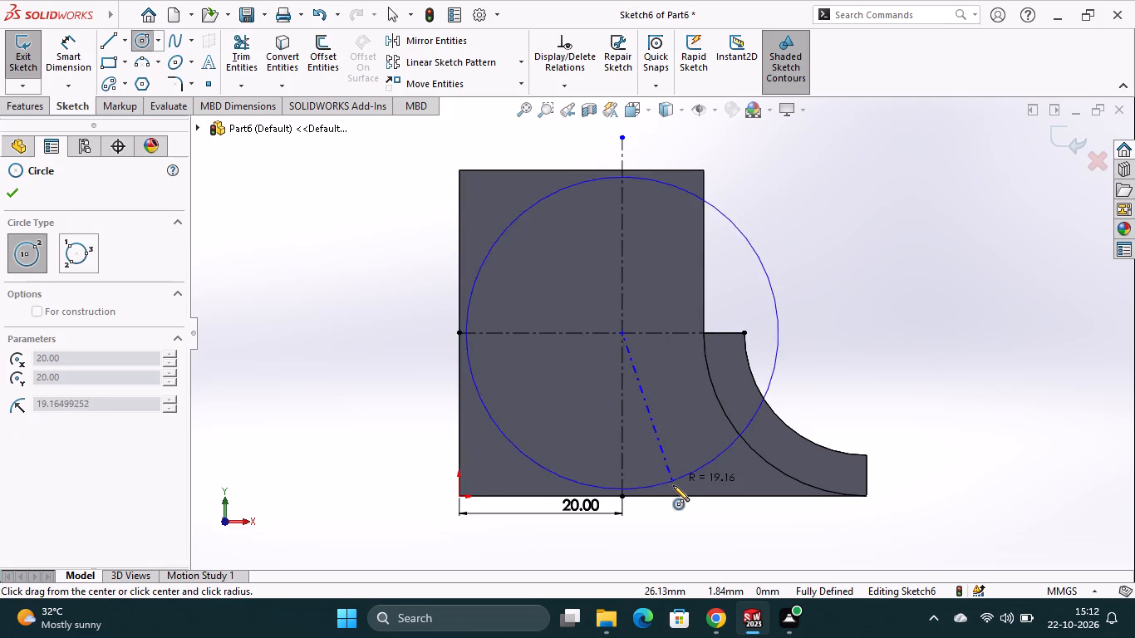
click(620, 498)
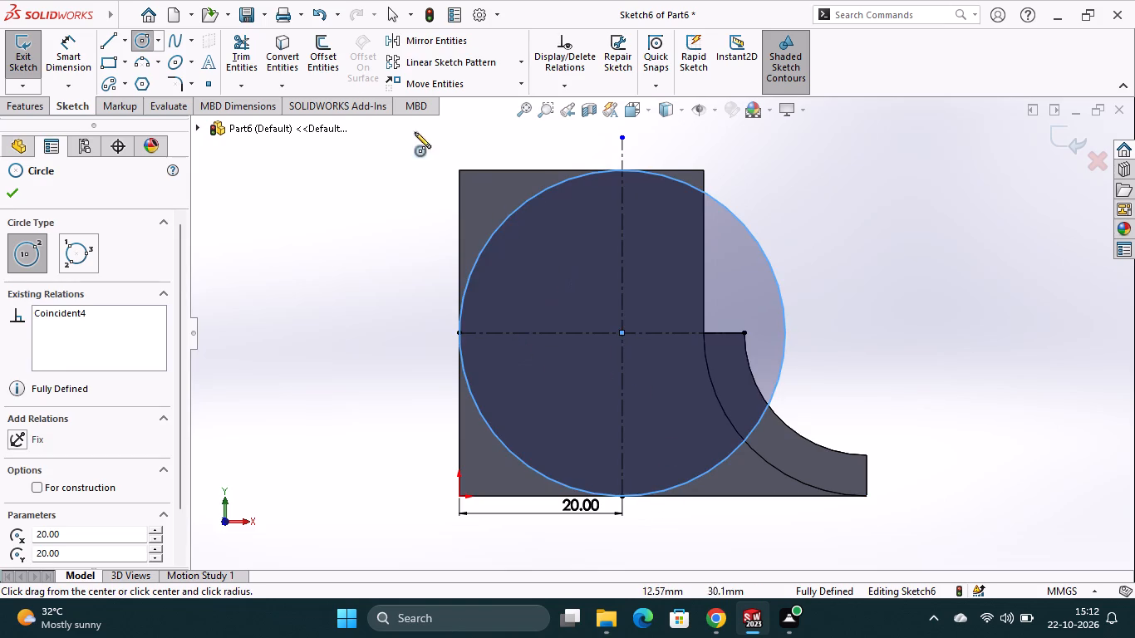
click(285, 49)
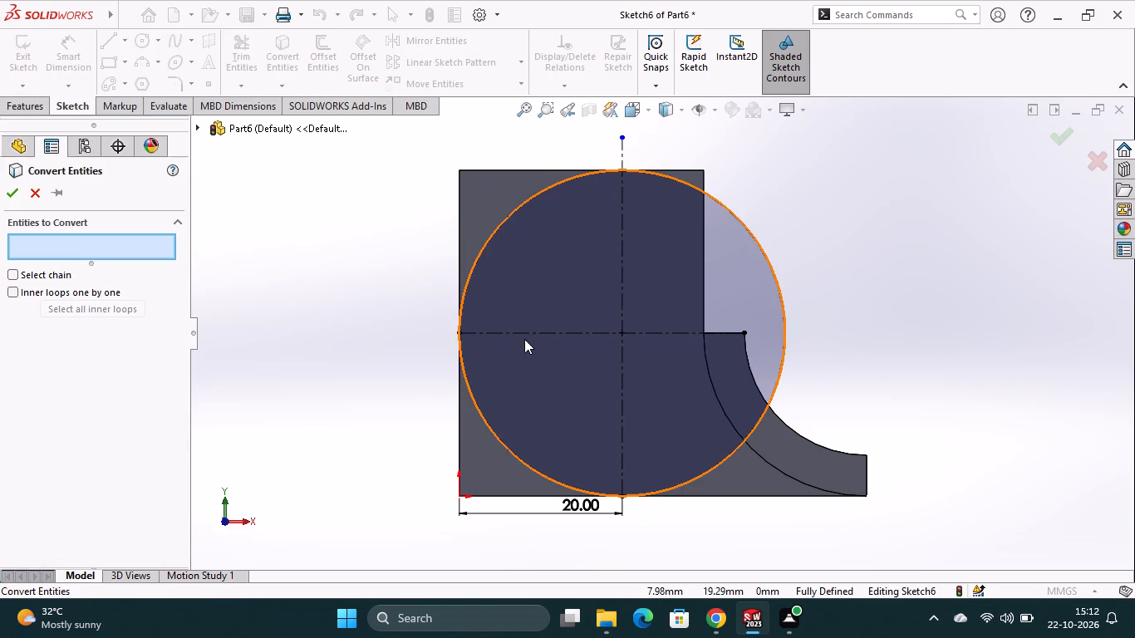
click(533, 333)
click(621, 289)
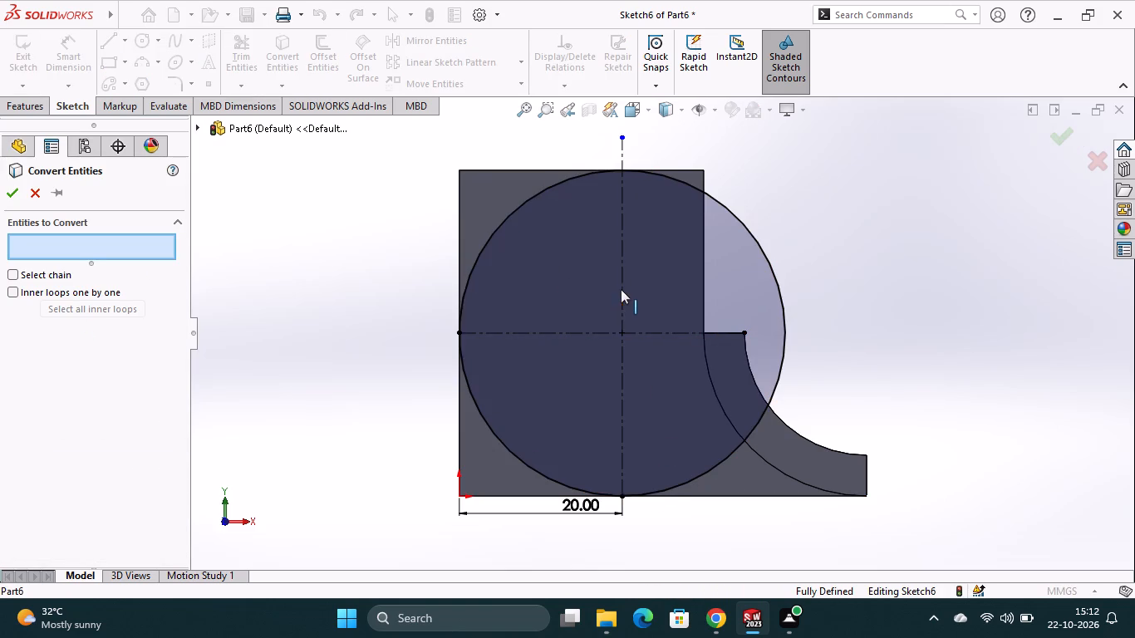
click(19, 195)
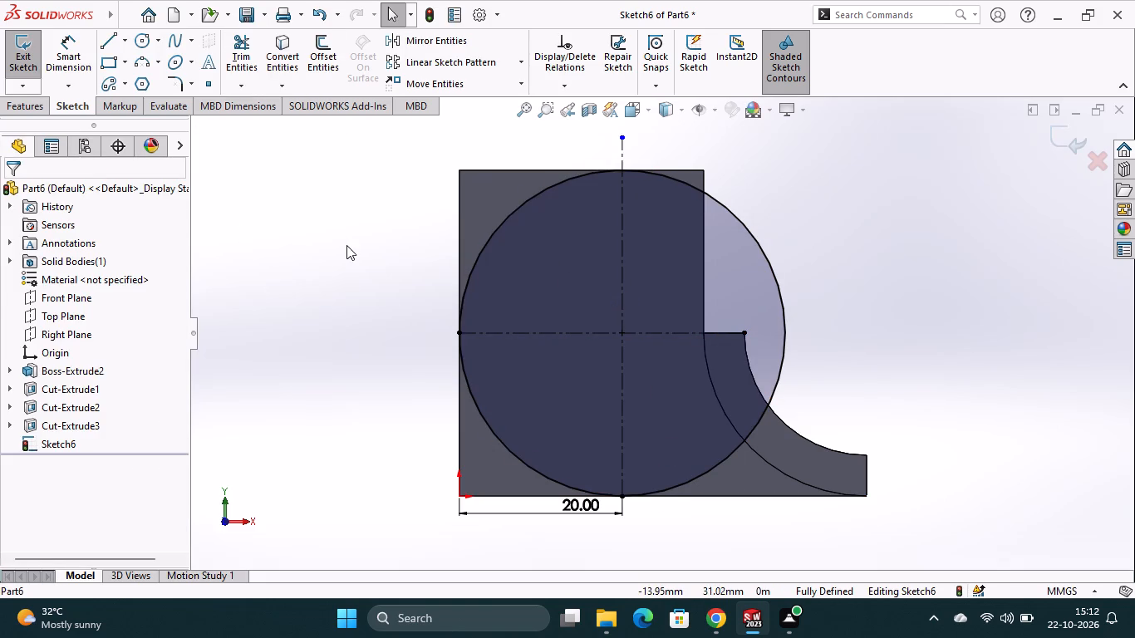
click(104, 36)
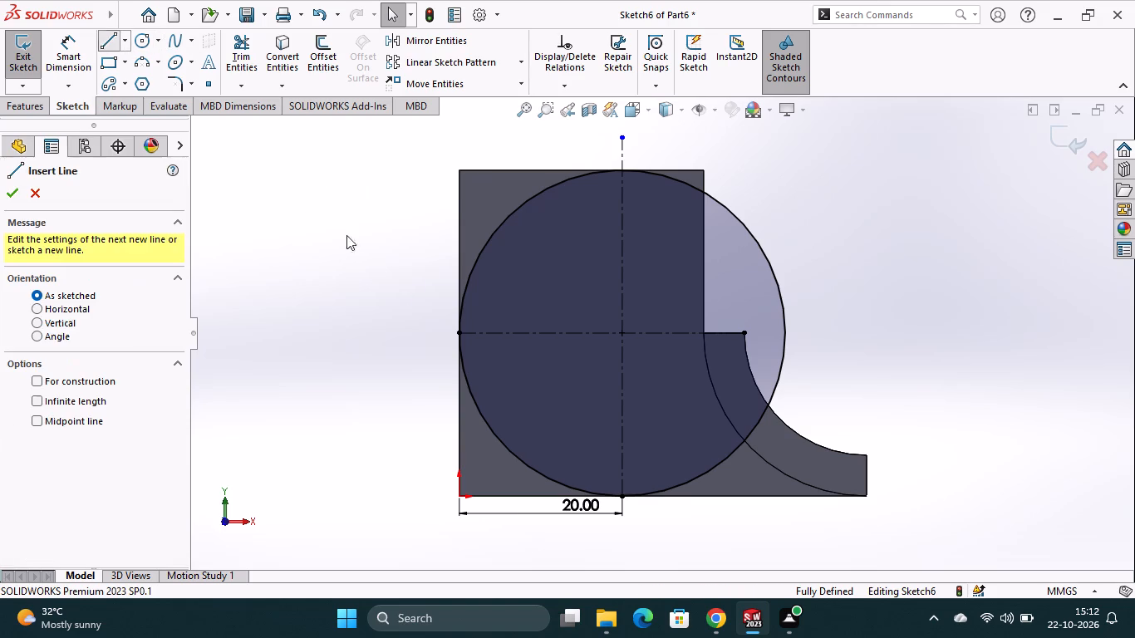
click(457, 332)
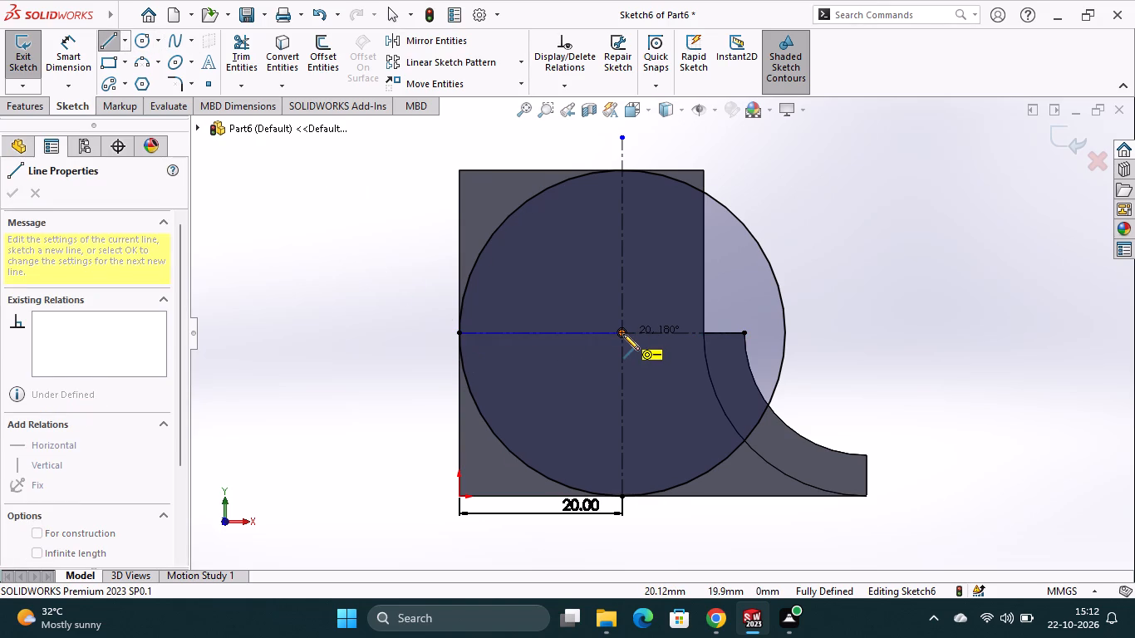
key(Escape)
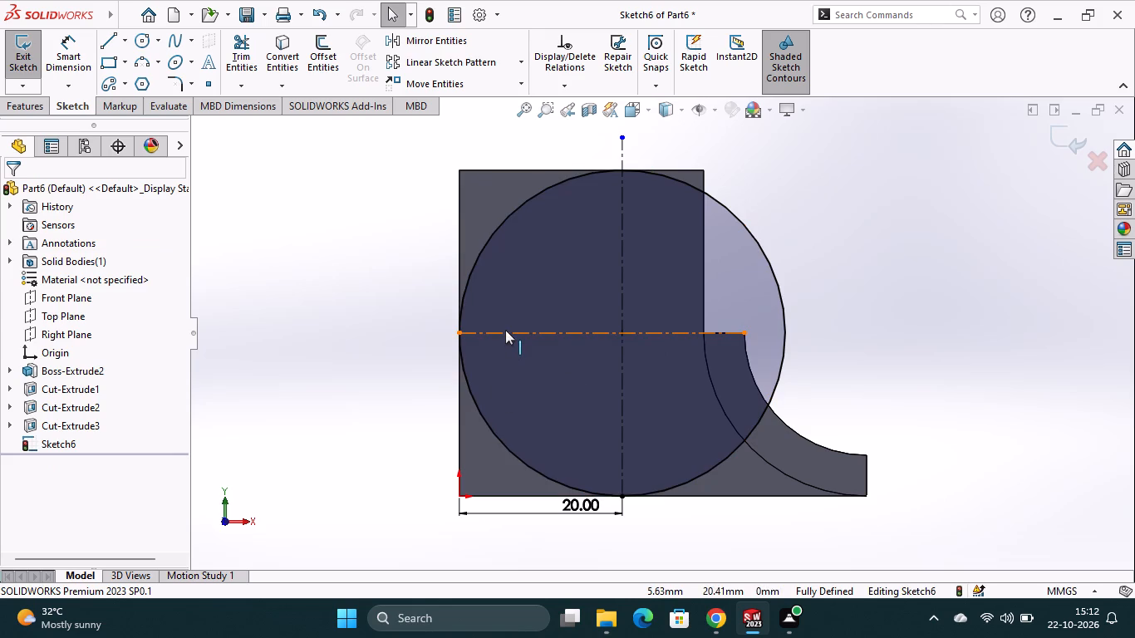
Convert the face's left, bottom and top edges into lines of the current sketch.
click(283, 48)
click(459, 441)
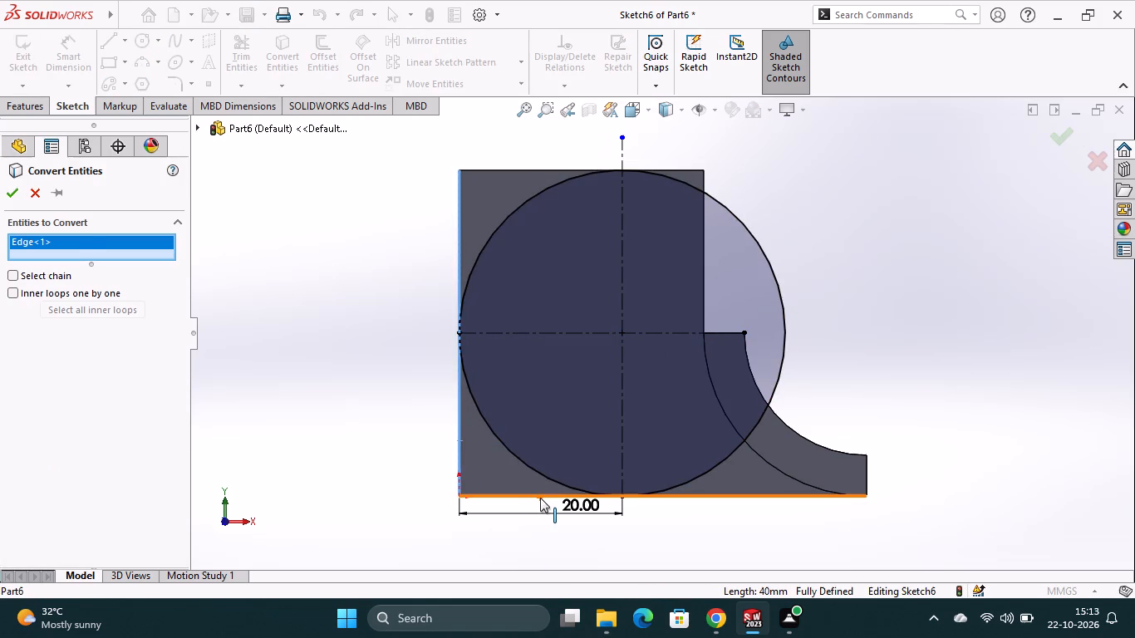
click(540, 498)
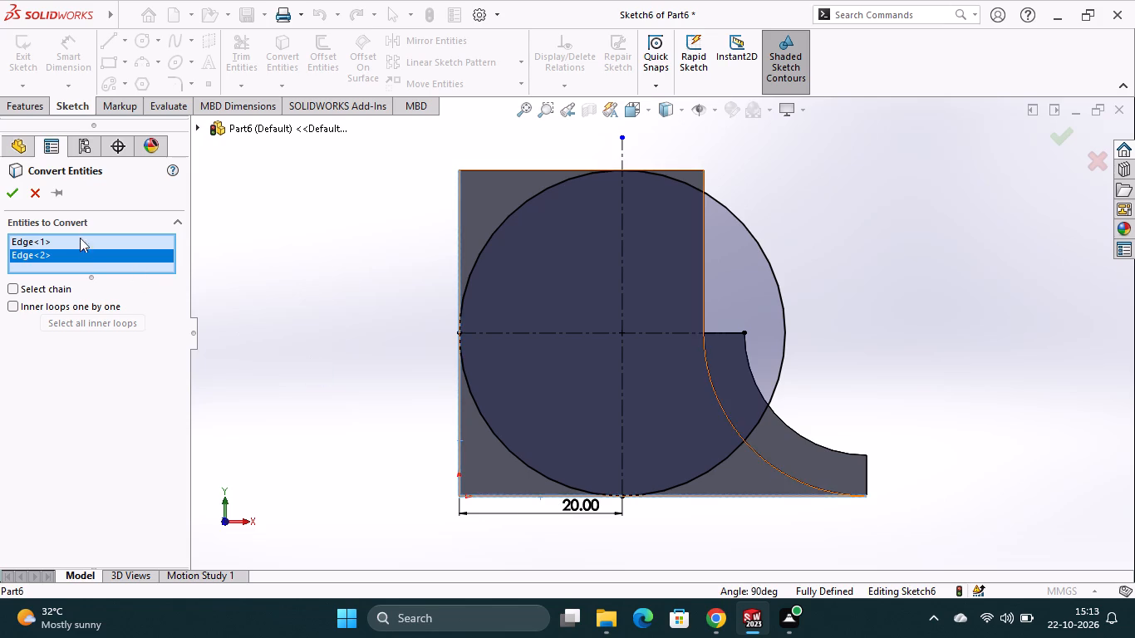
click(7, 189)
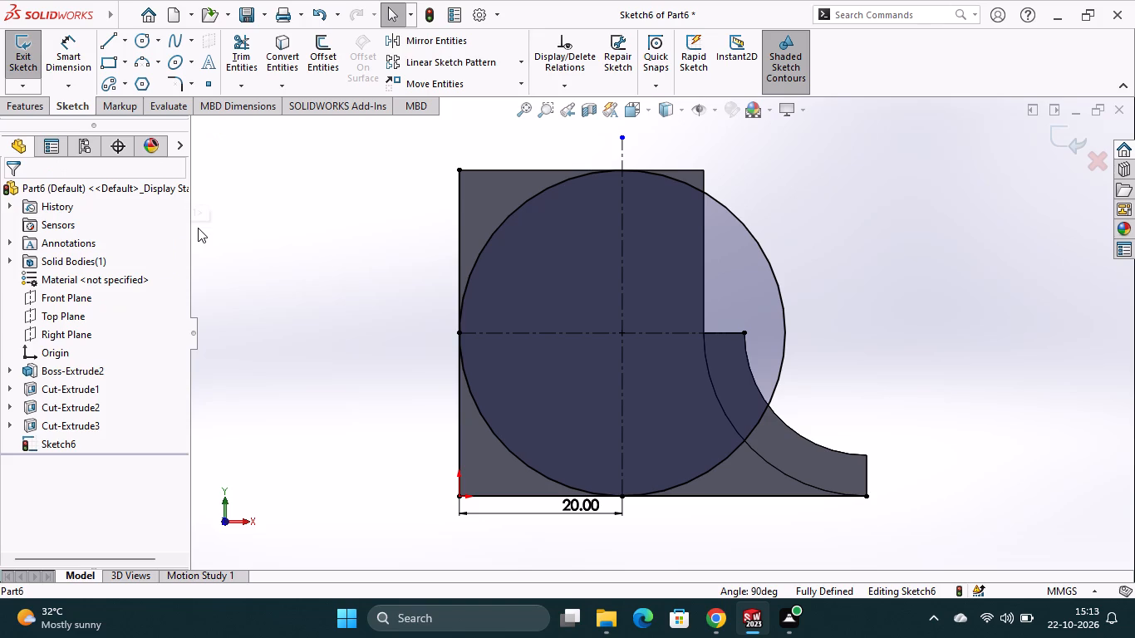
click(283, 56)
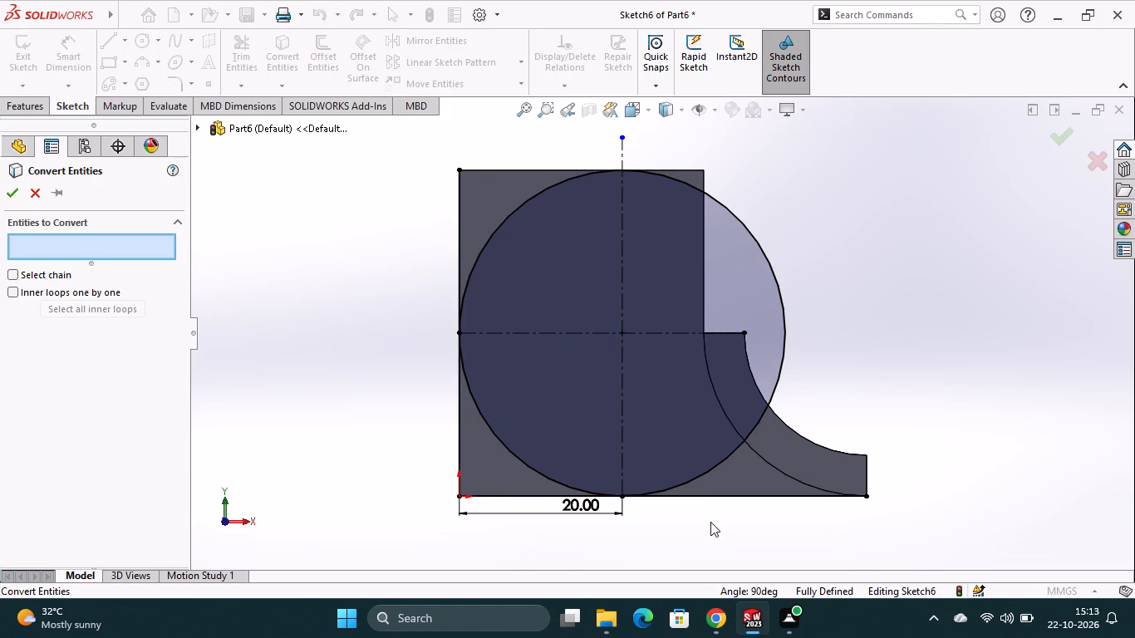
click(505, 169)
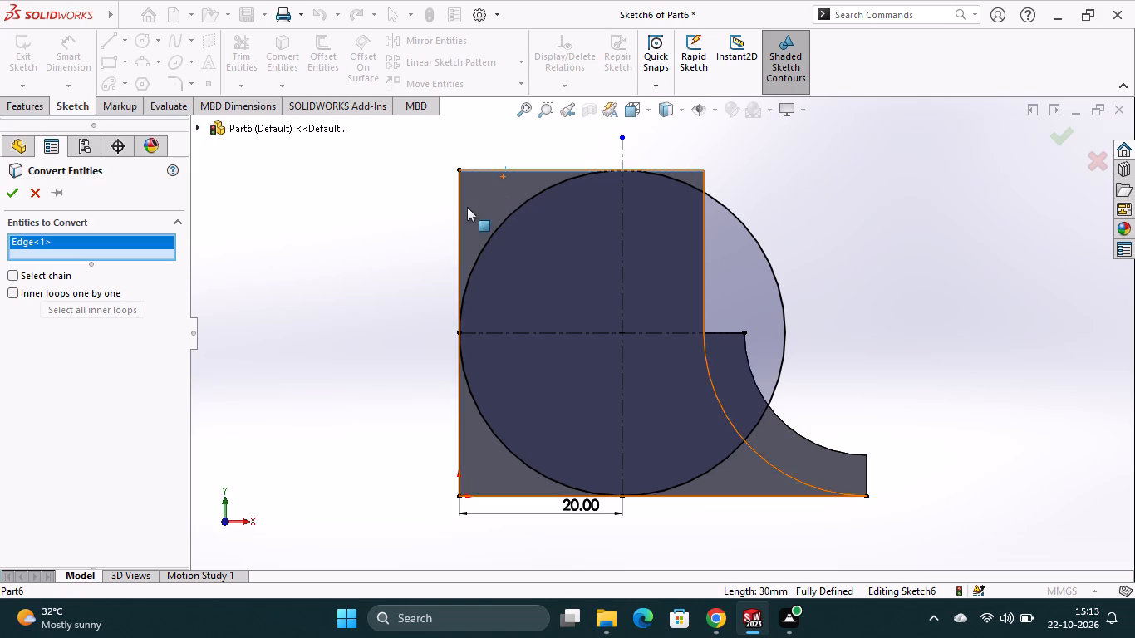
click(457, 210)
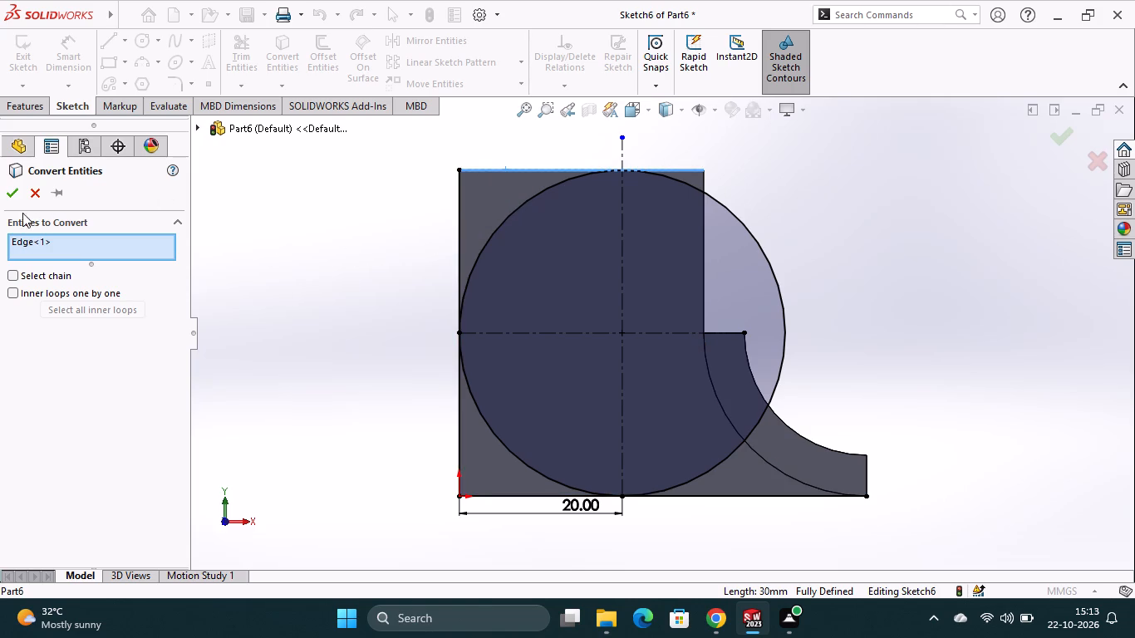
click(12, 197)
click(338, 302)
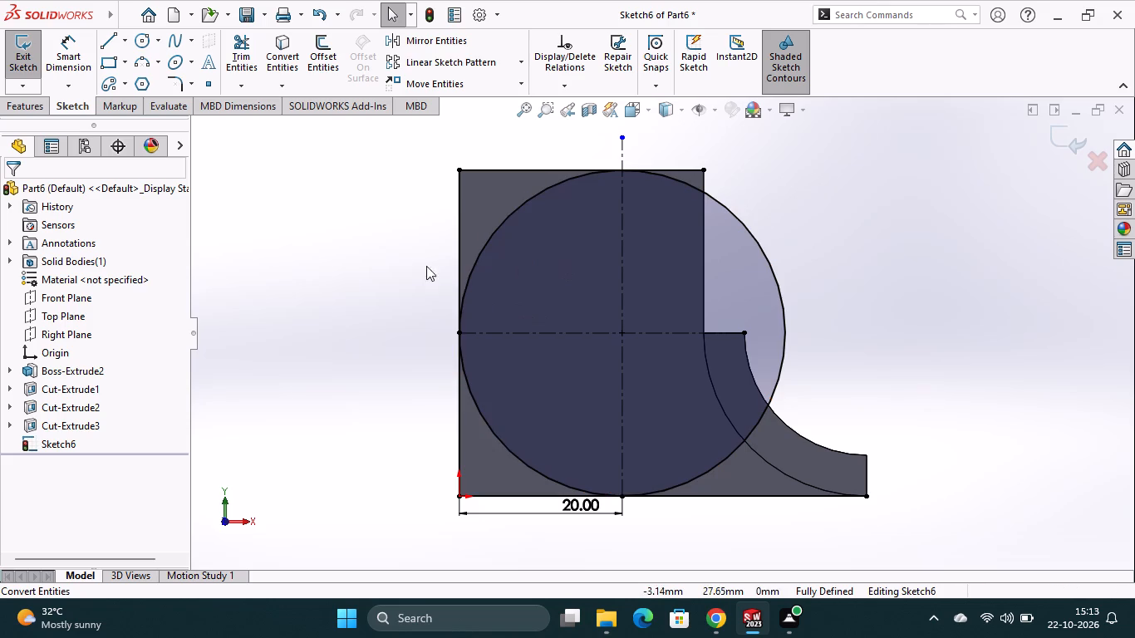
click(371, 235)
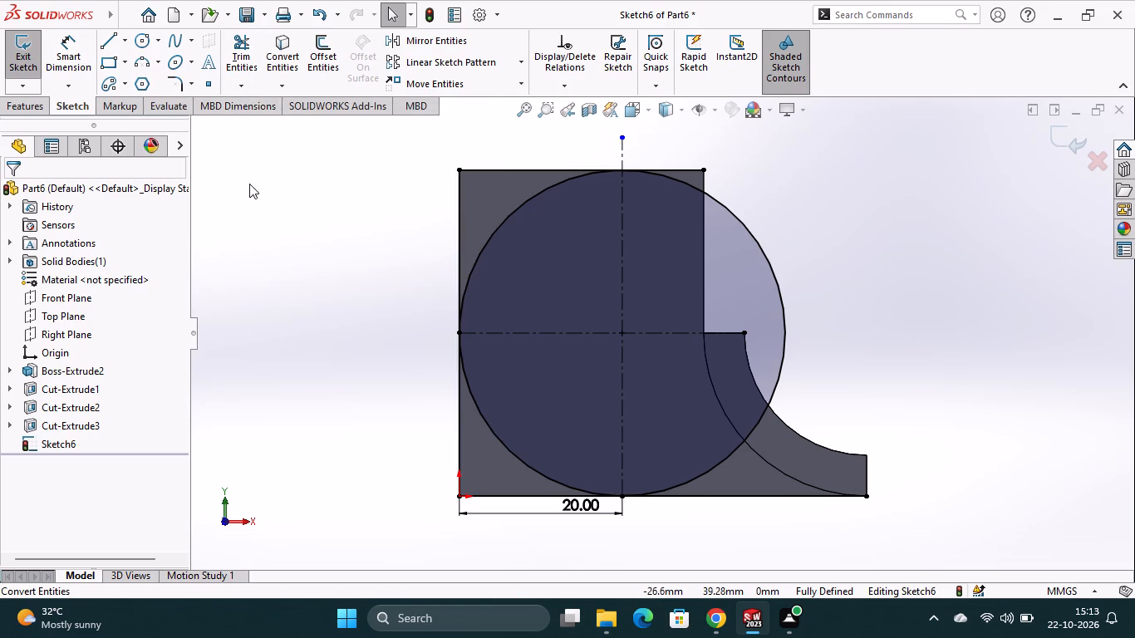
Trim the circle and converted edge lines to leave only the closed corner profile outside the arc at the face's upper-left corner.
click(242, 60)
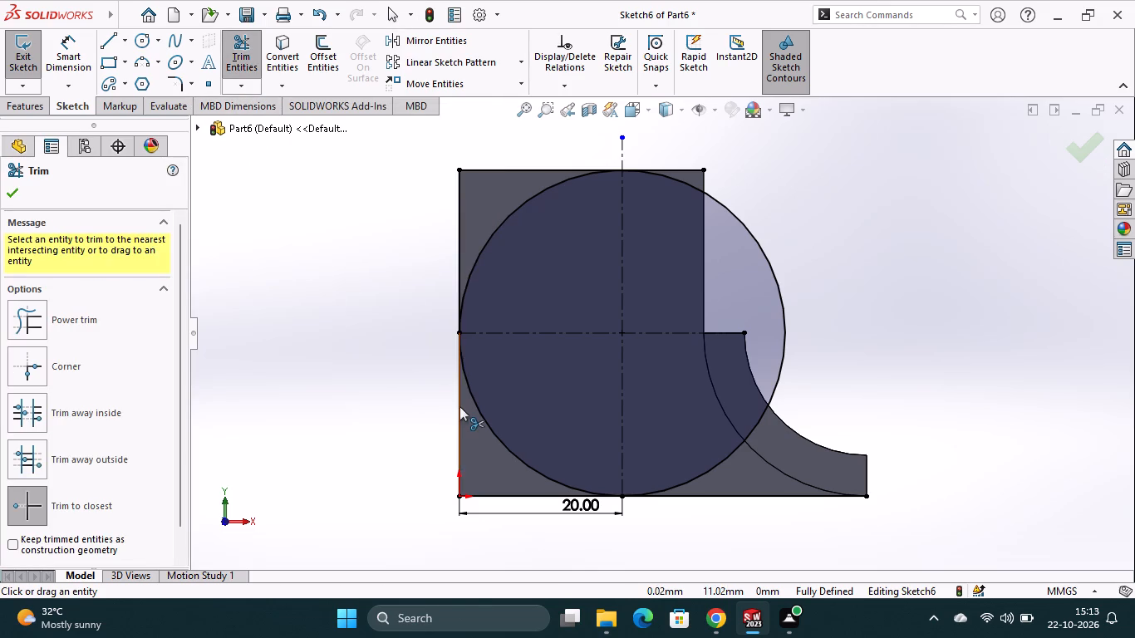
click(458, 406)
click(491, 431)
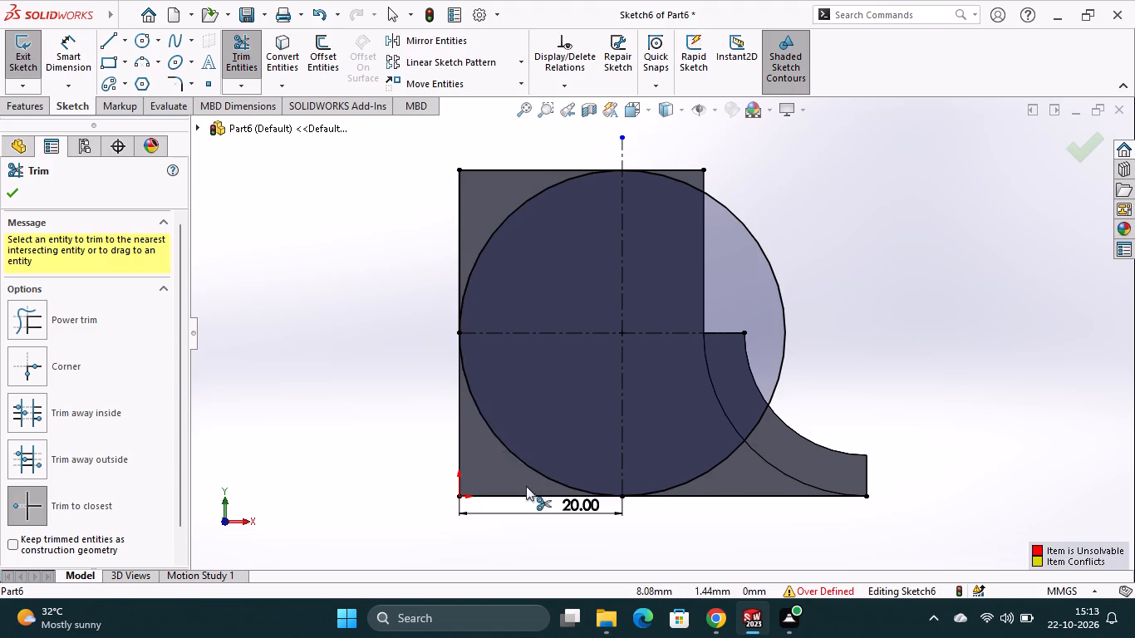
click(526, 496)
click(694, 494)
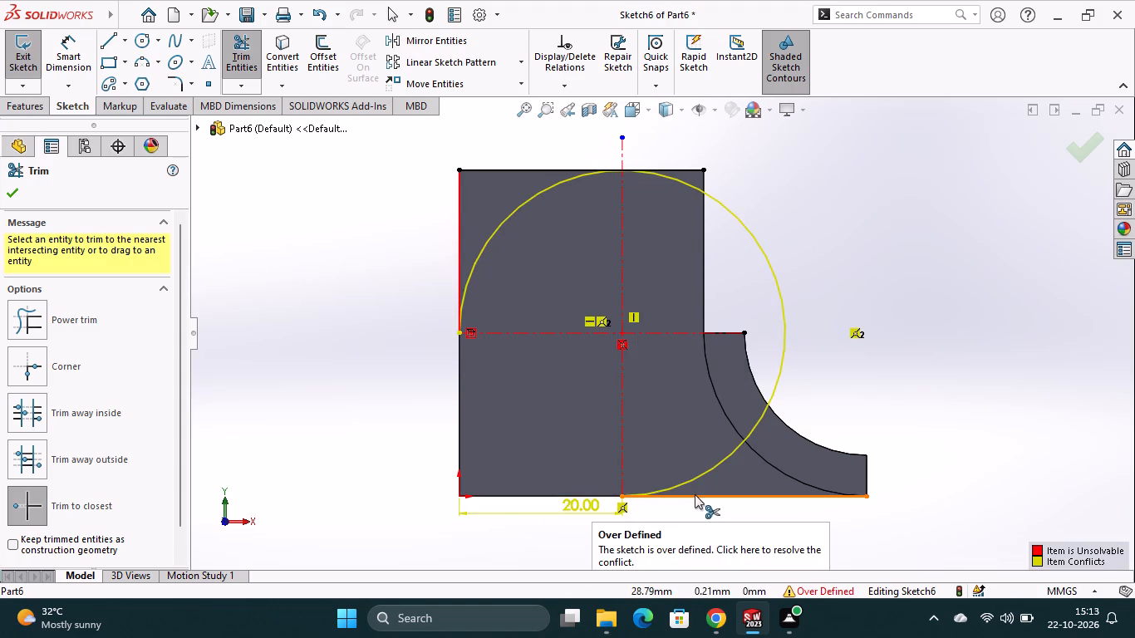
click(695, 475)
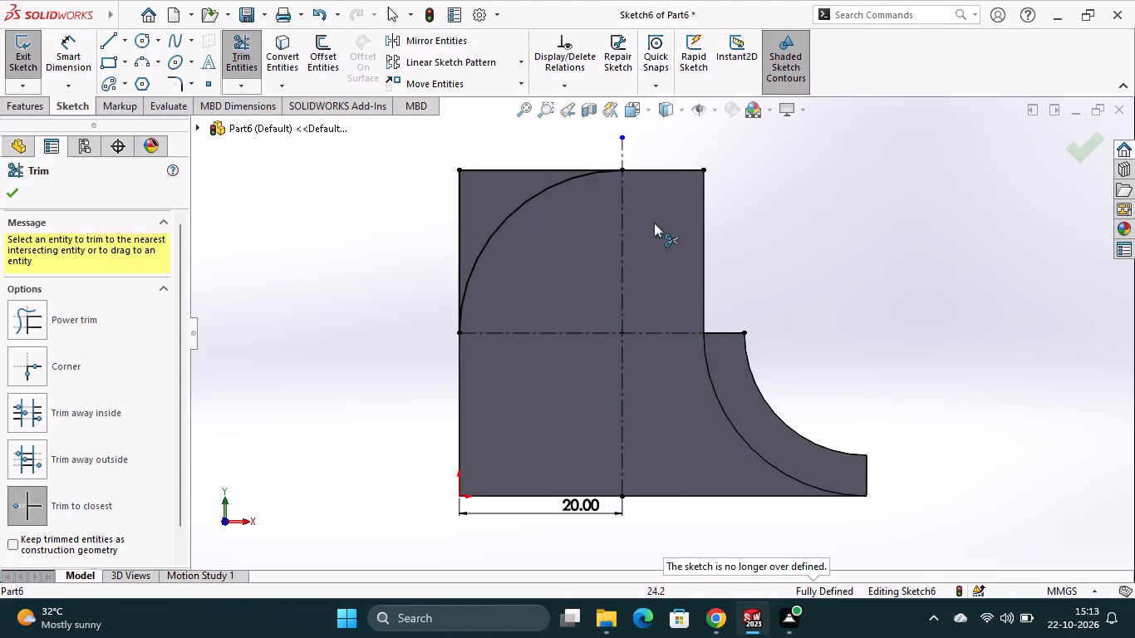
click(651, 167)
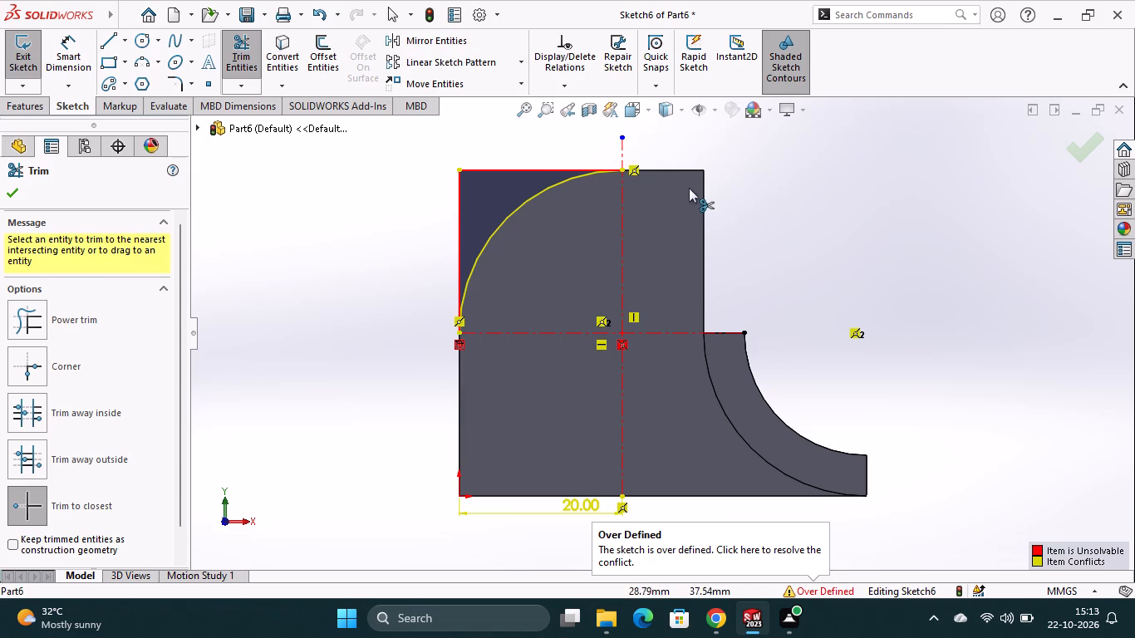
click(797, 319)
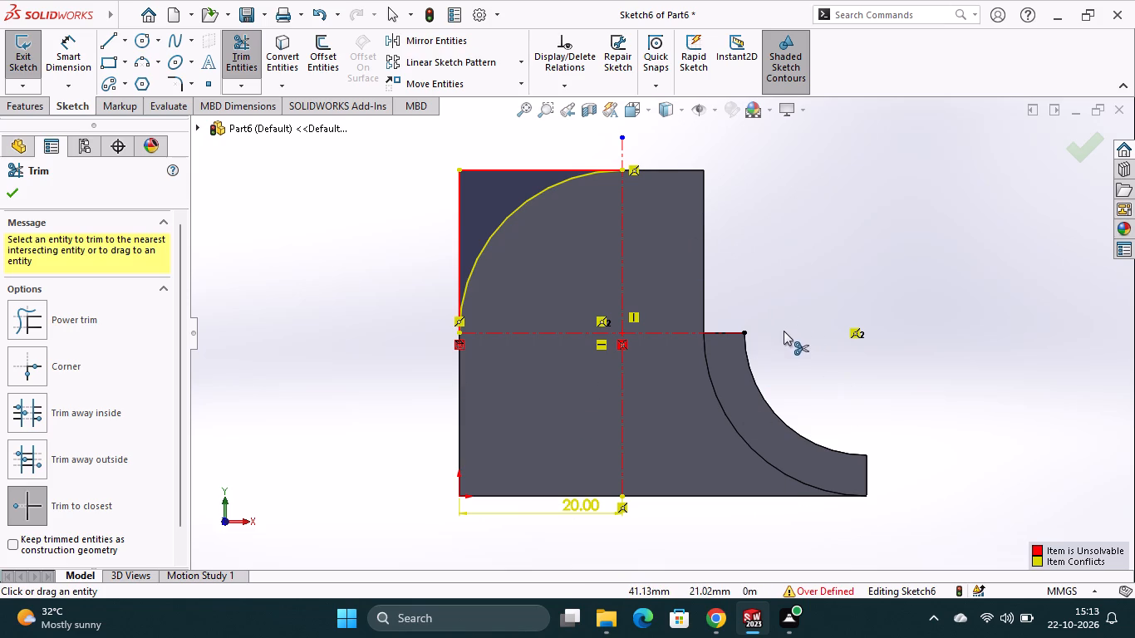
Delete the conflicting sketch relation at the arc's centre, where the two centerlines cross.
right_click(626, 343)
click(401, 474)
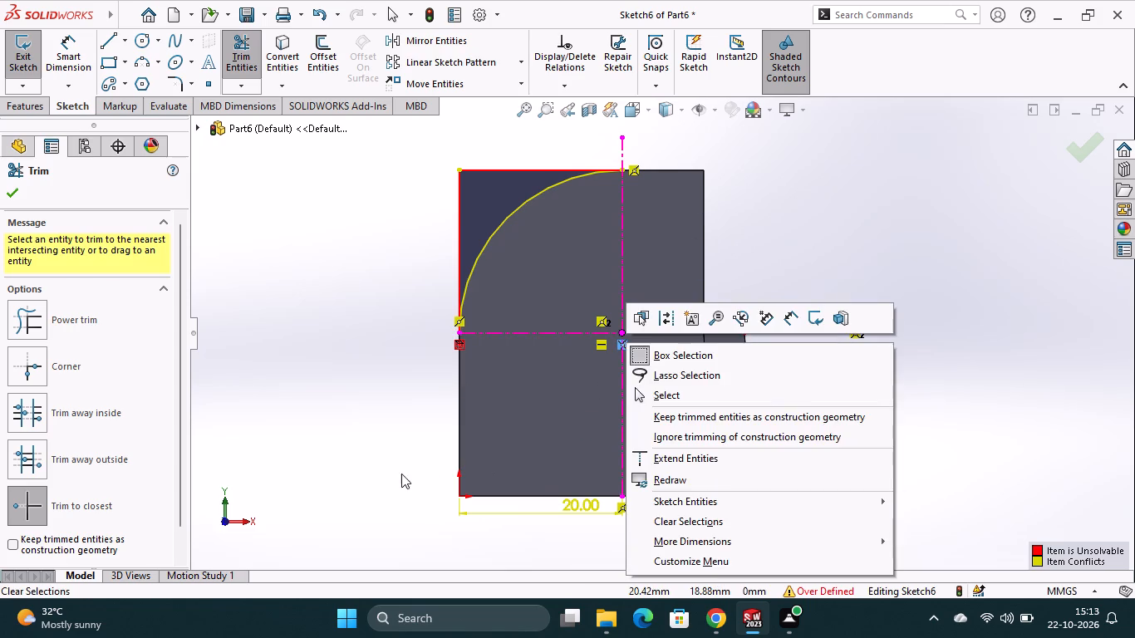
click(13, 198)
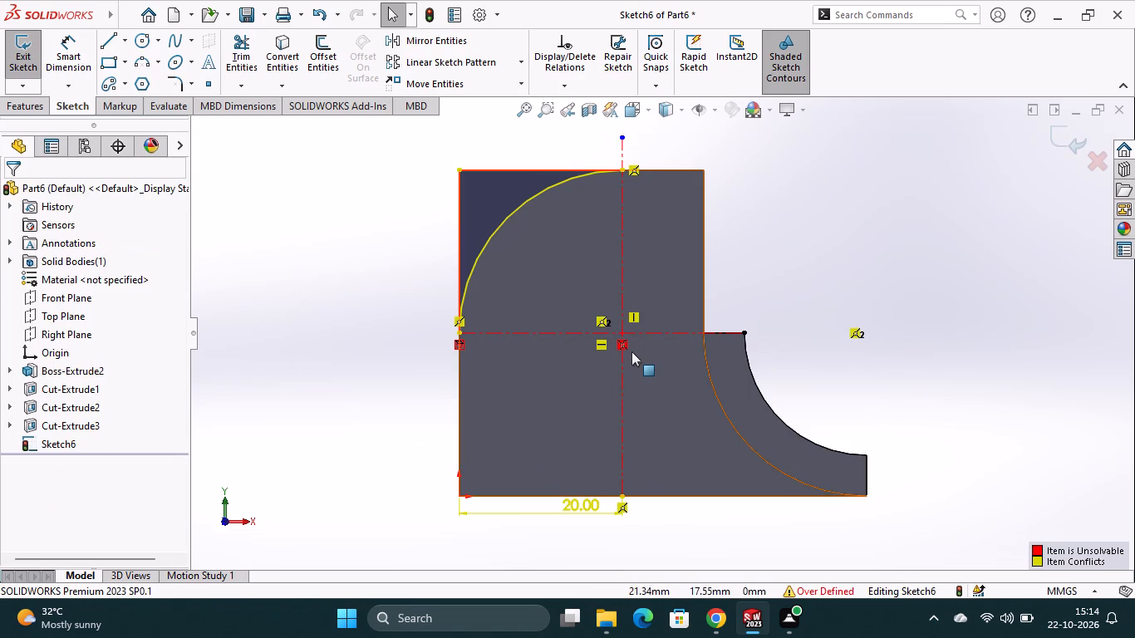
right_click(625, 346)
click(681, 565)
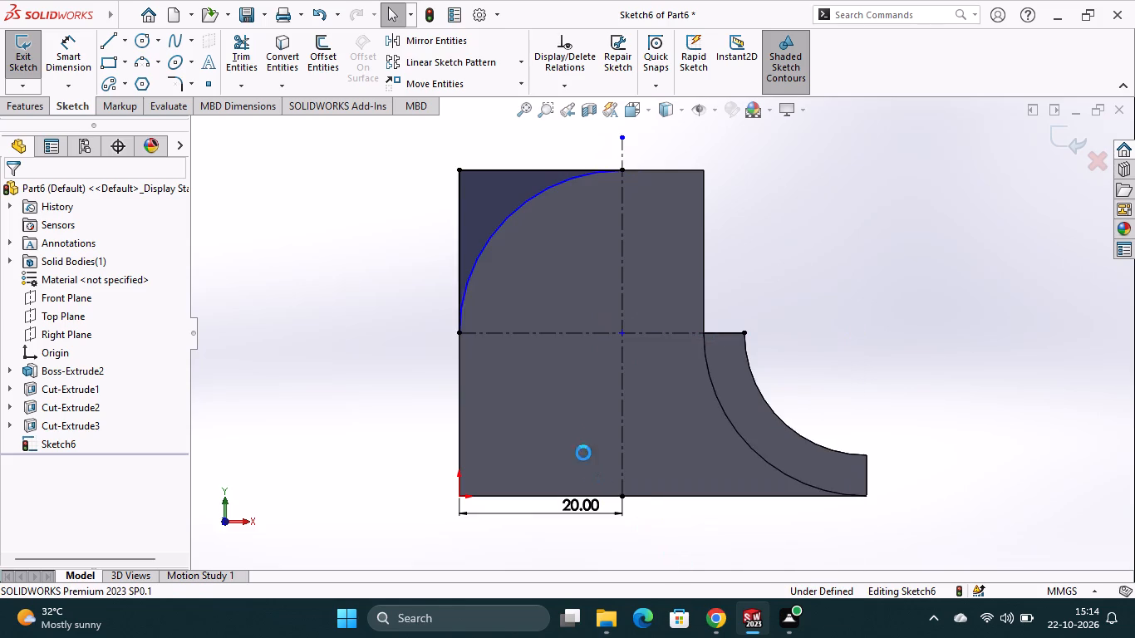
click(838, 265)
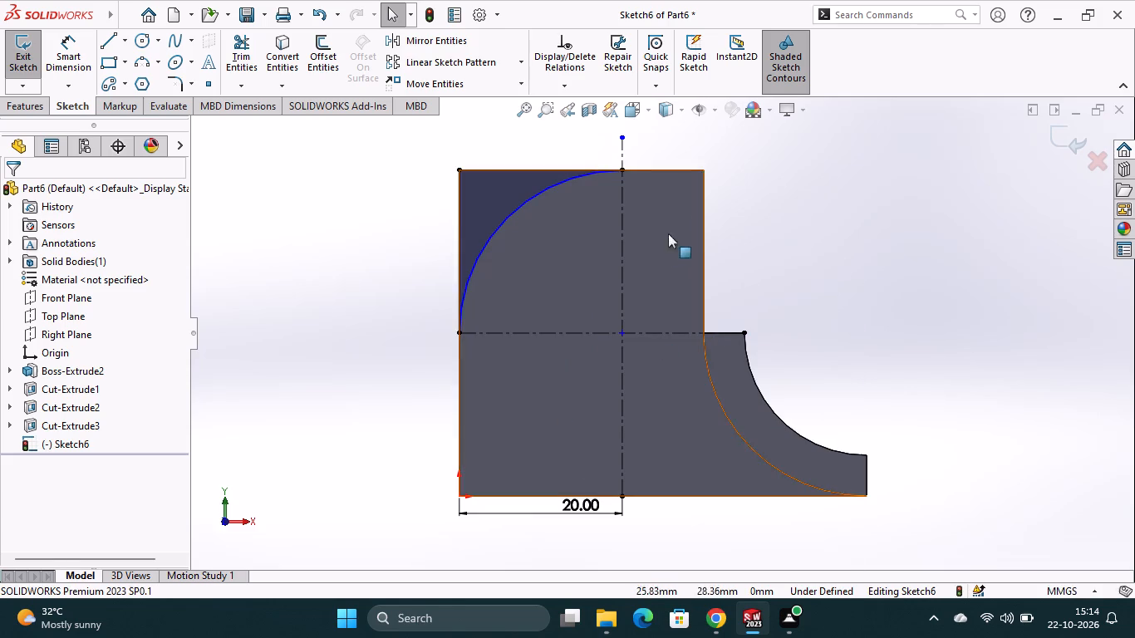
Extrude-cut the upper corner profile to a blind depth of 10 mm from the sketch plane.
middle_drag(356, 316, 374, 351)
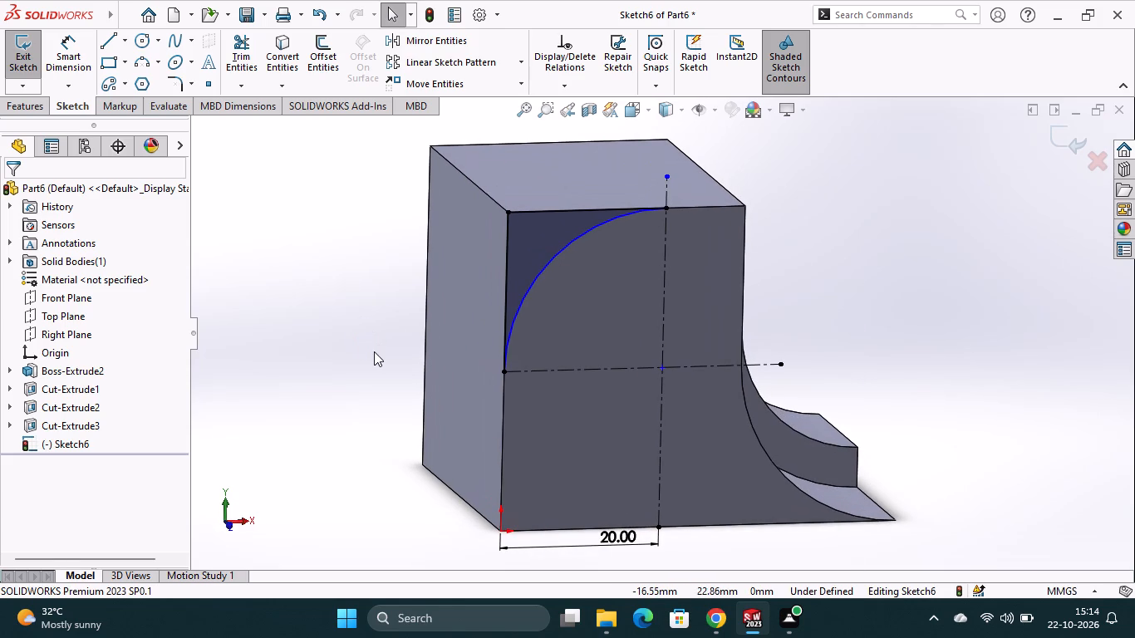
click(24, 105)
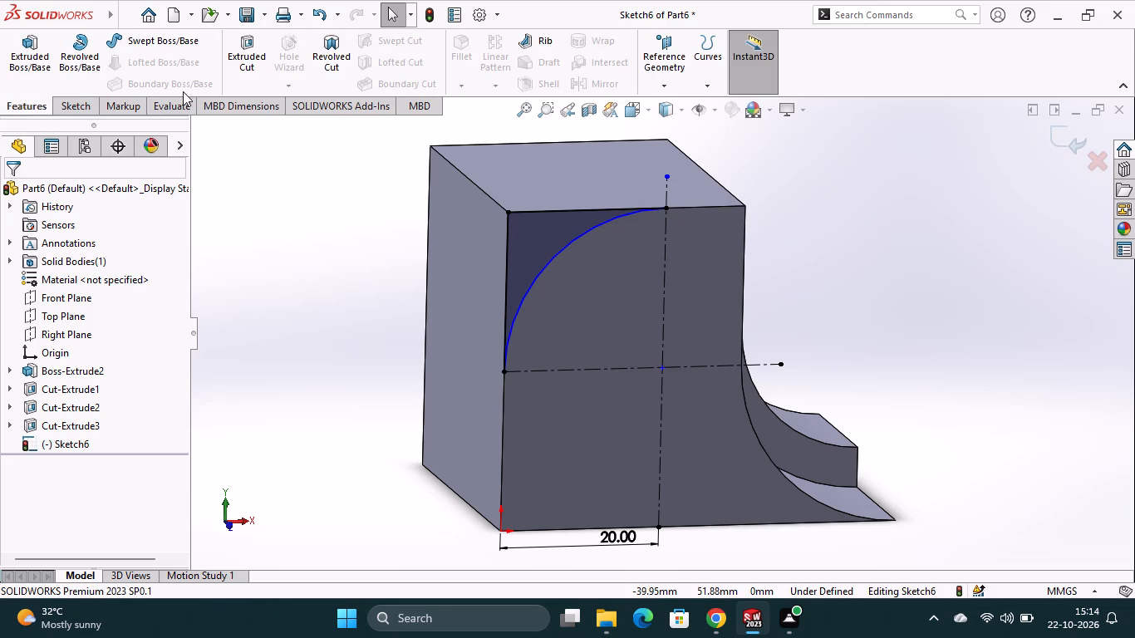
click(253, 66)
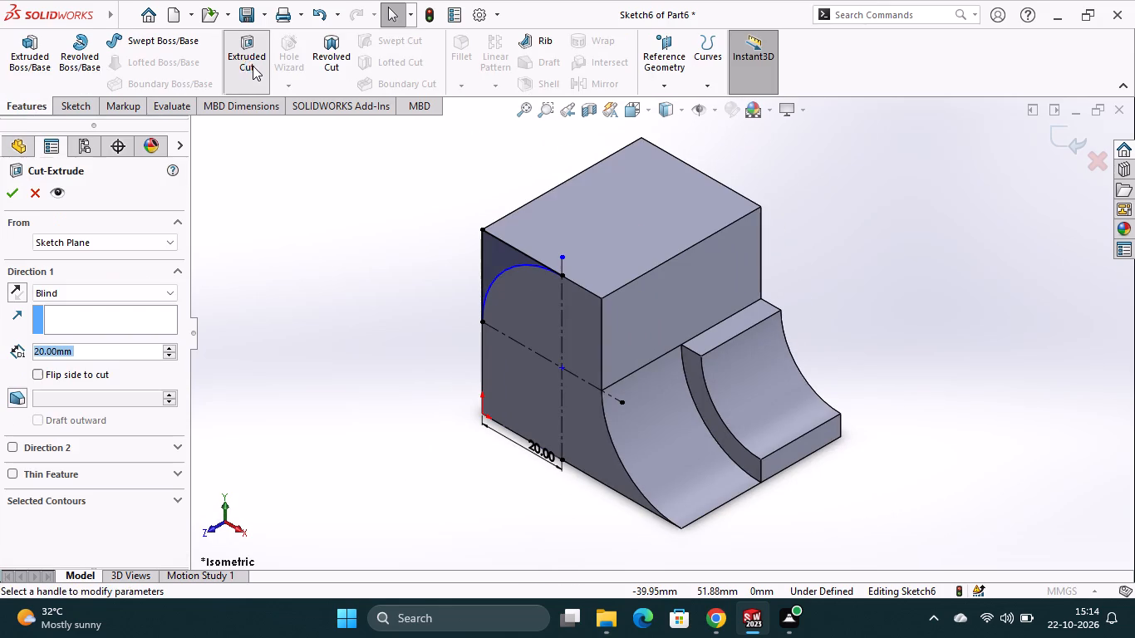
text(19)
key(BackSpace)
key(0)
key(Return)
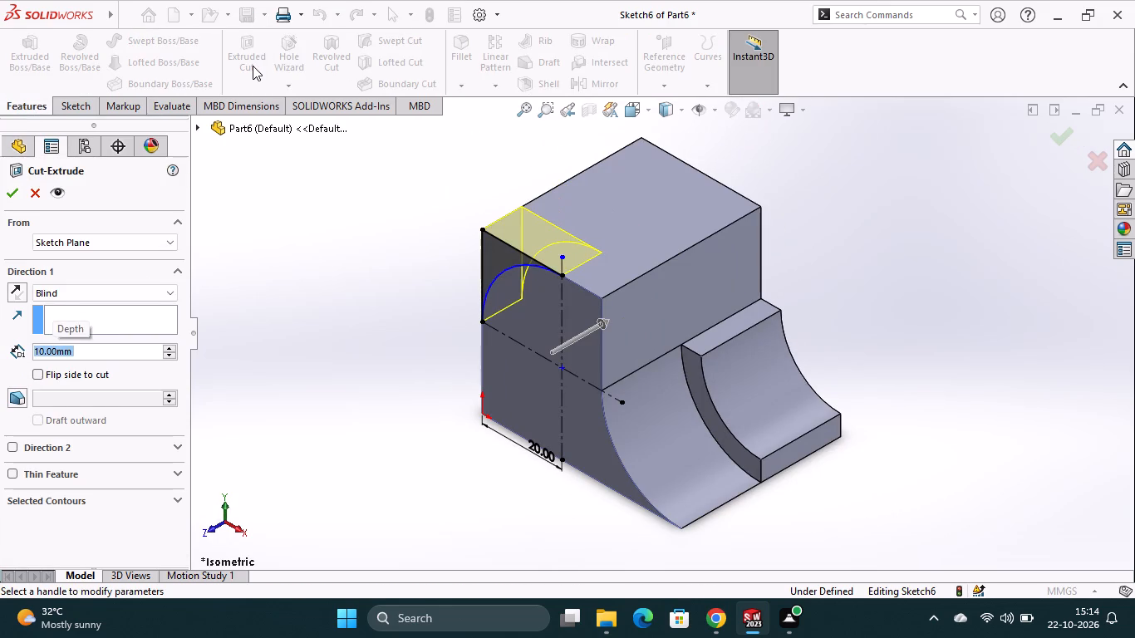
click(13, 193)
click(324, 319)
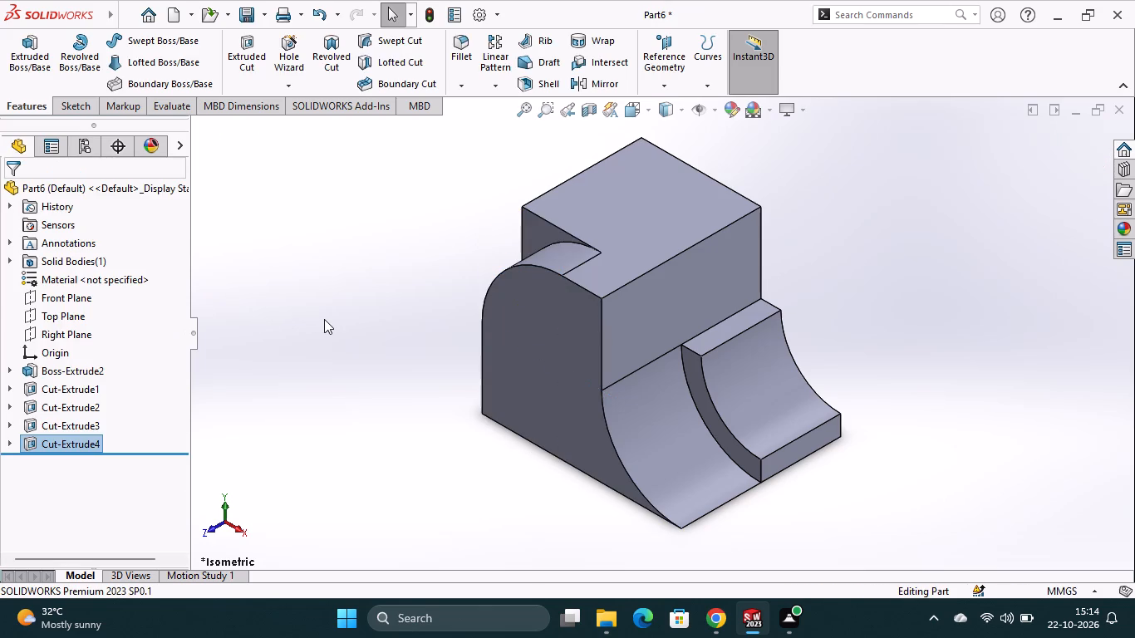
Examine the rounded corner cut and its depth from several viewing angles.
scroll(400, 410, down, 2)
middle_drag(400, 410, 430, 444)
scroll(430, 444, up, 1)
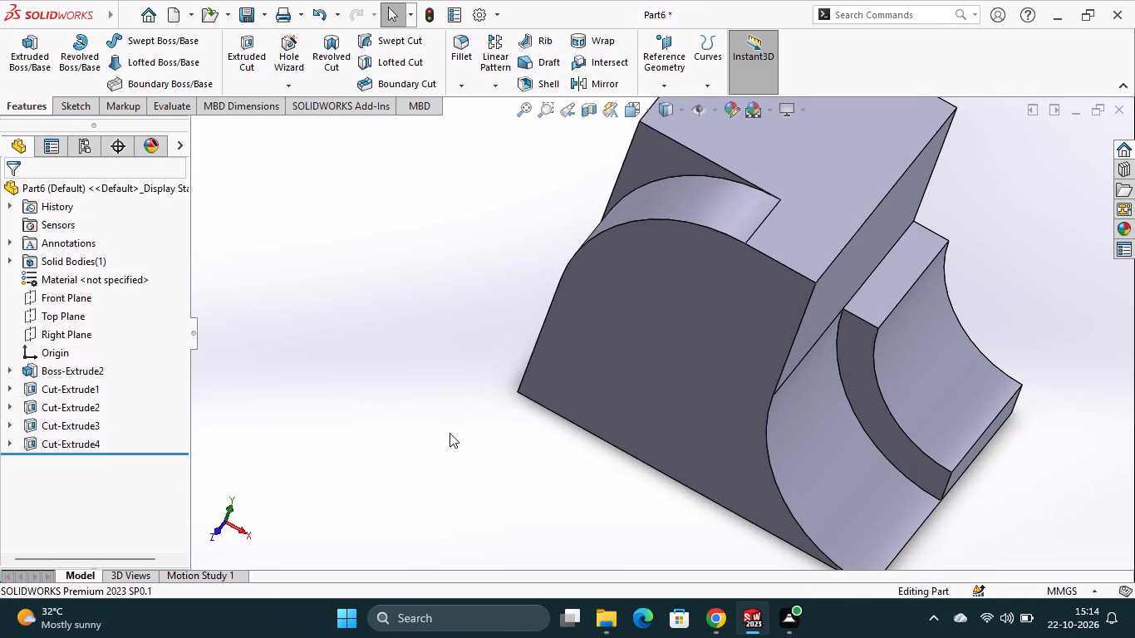
scroll(450, 432, up, 2)
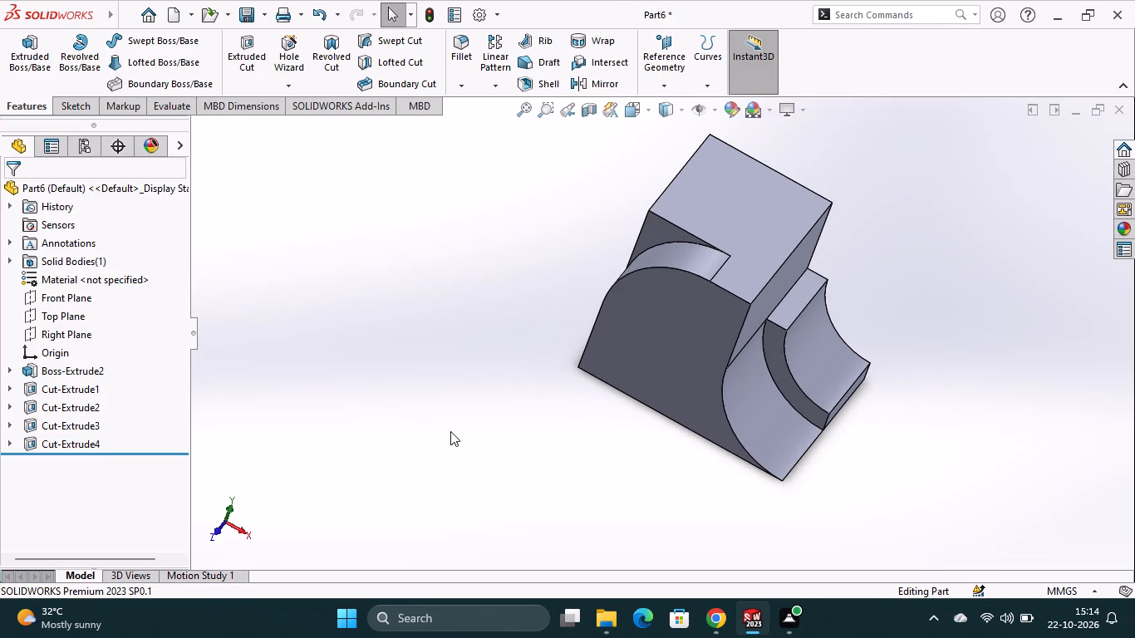
scroll(523, 464, down, 2)
middle_drag(523, 464, 568, 525)
scroll(568, 525, up, 4)
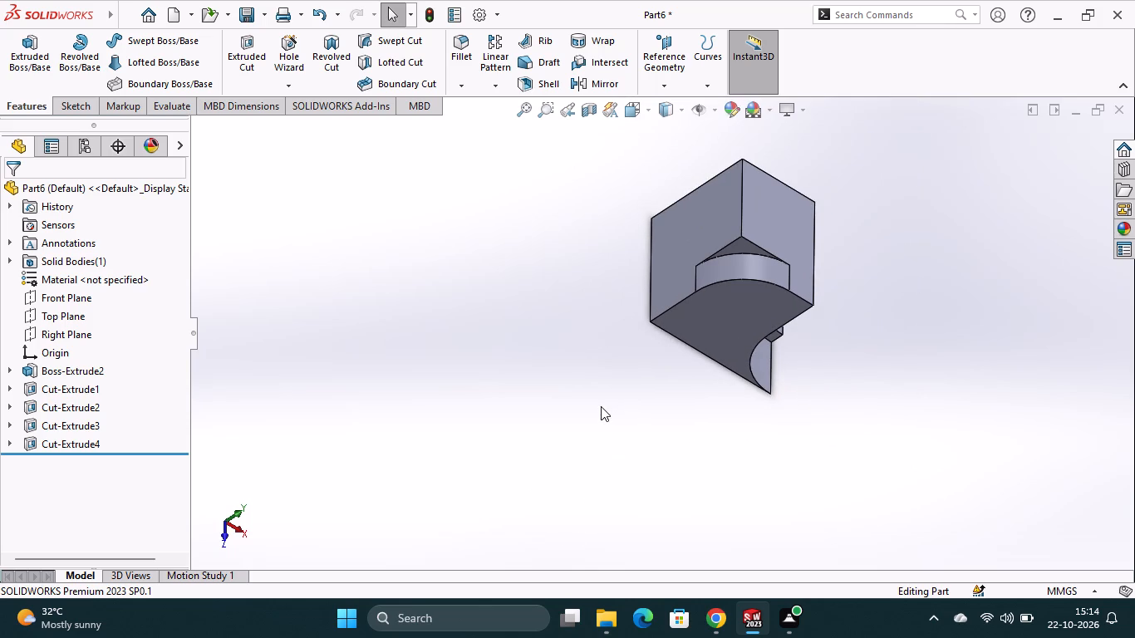
middle_drag(631, 416, 602, 335)
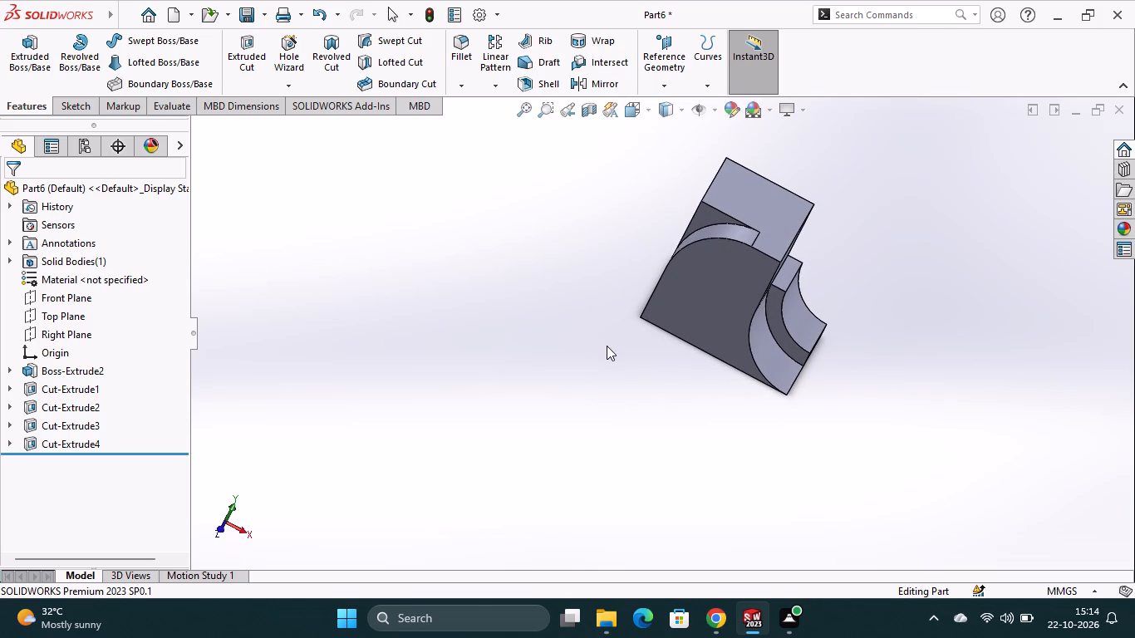
scroll(607, 346, up, 1)
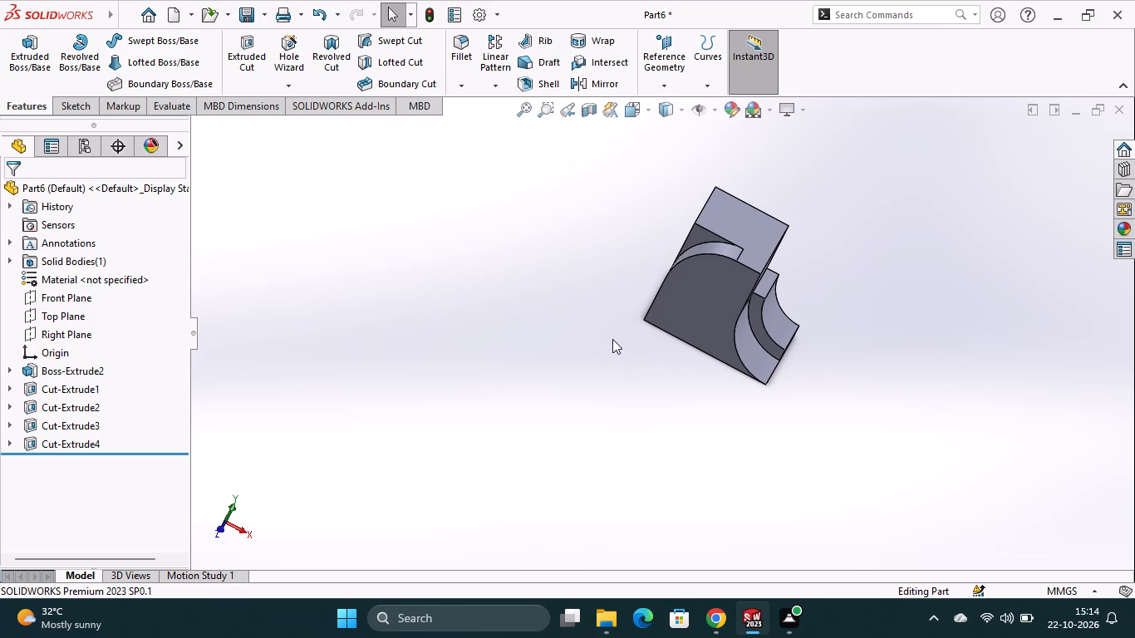
Change the end condition of the rounded corner cut to Through All.
right_click(48, 446)
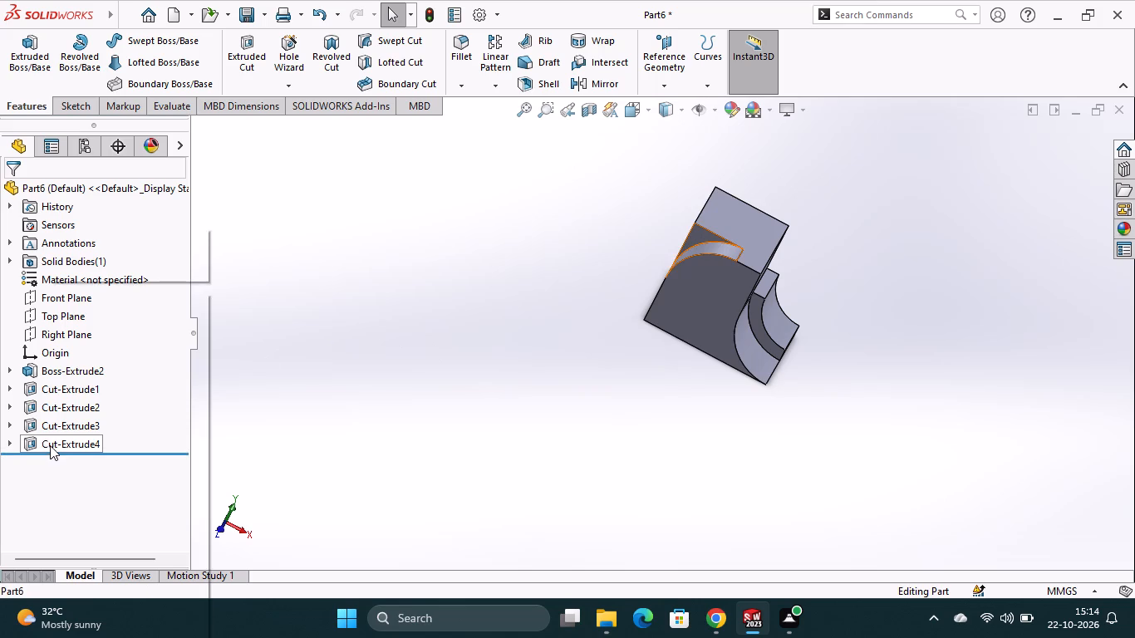
click(73, 248)
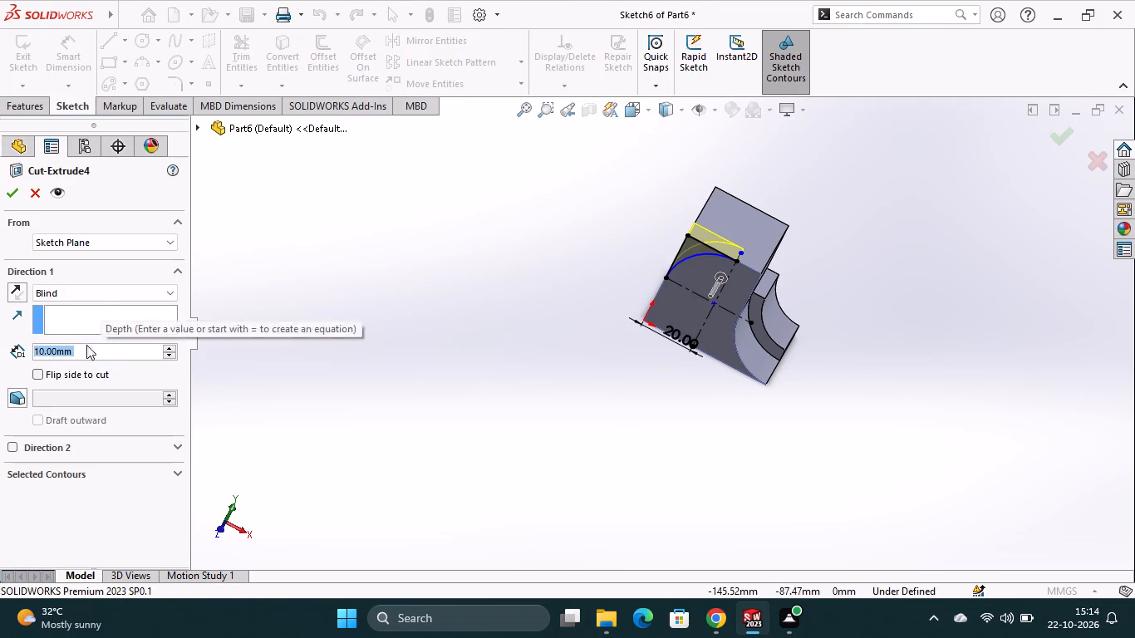
click(110, 297)
click(107, 315)
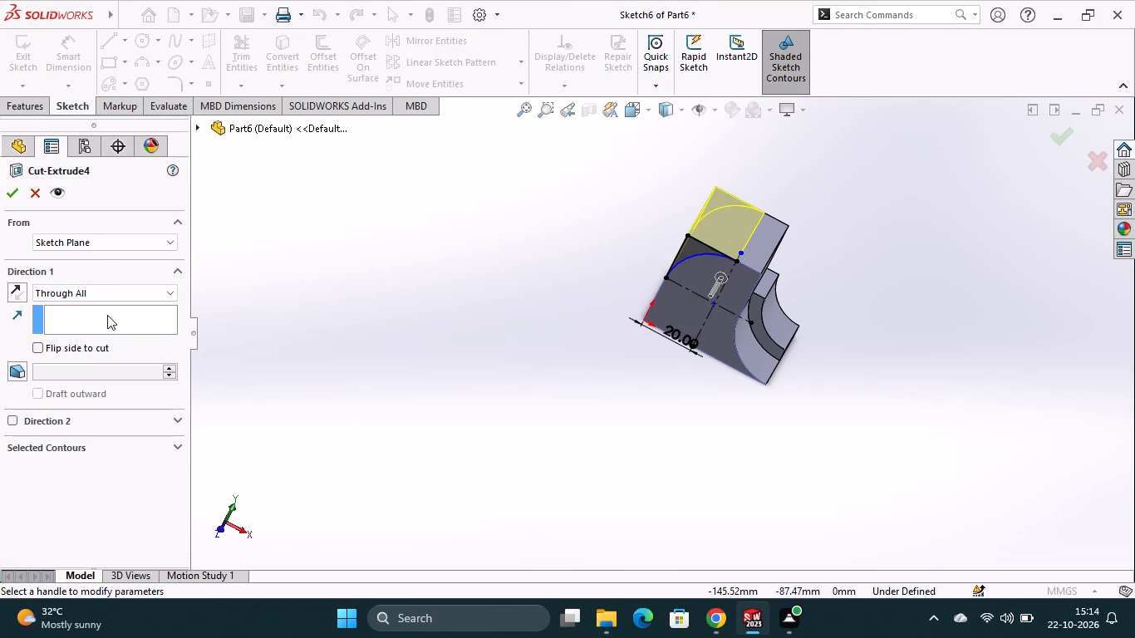
click(17, 191)
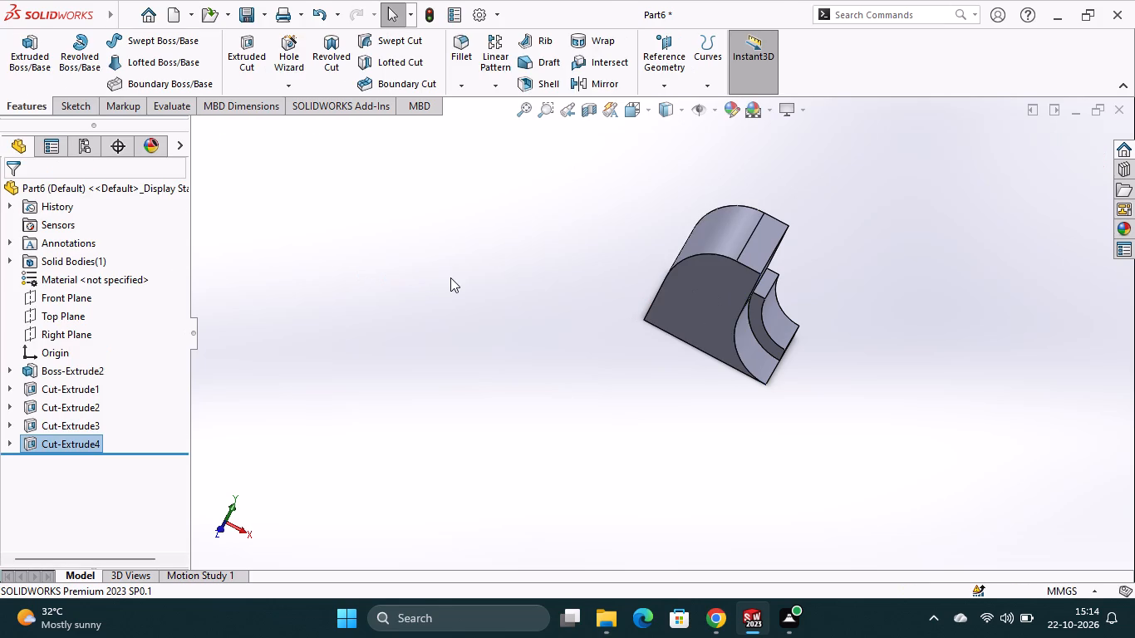
click(450, 277)
Start a sketch on the block's flat left side face below the rounded corner.
click(767, 241)
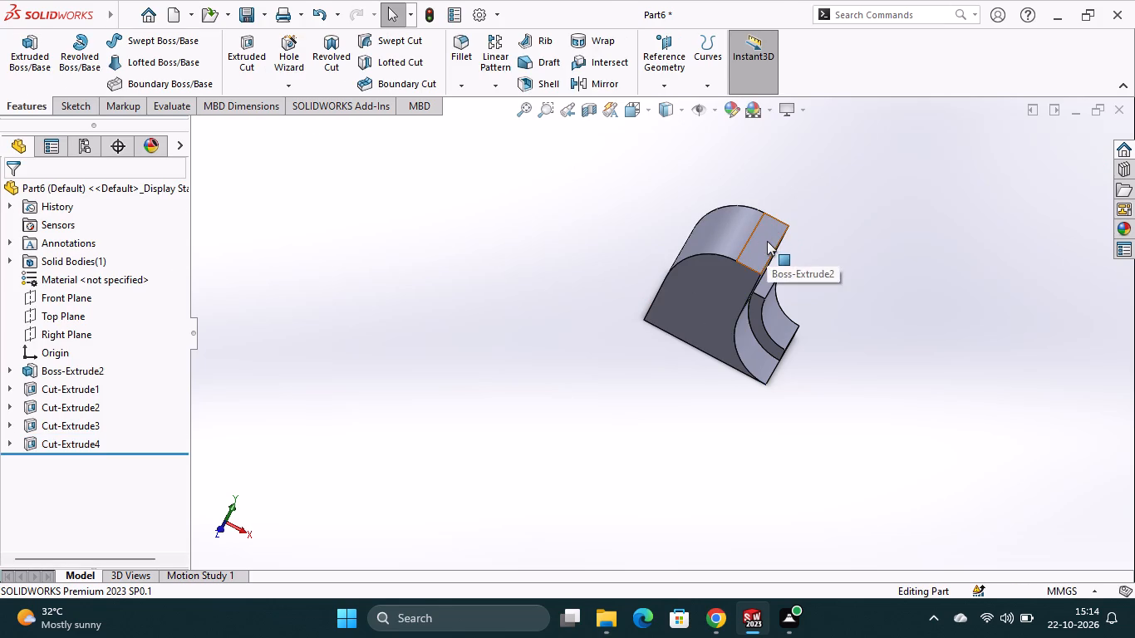
click(861, 241)
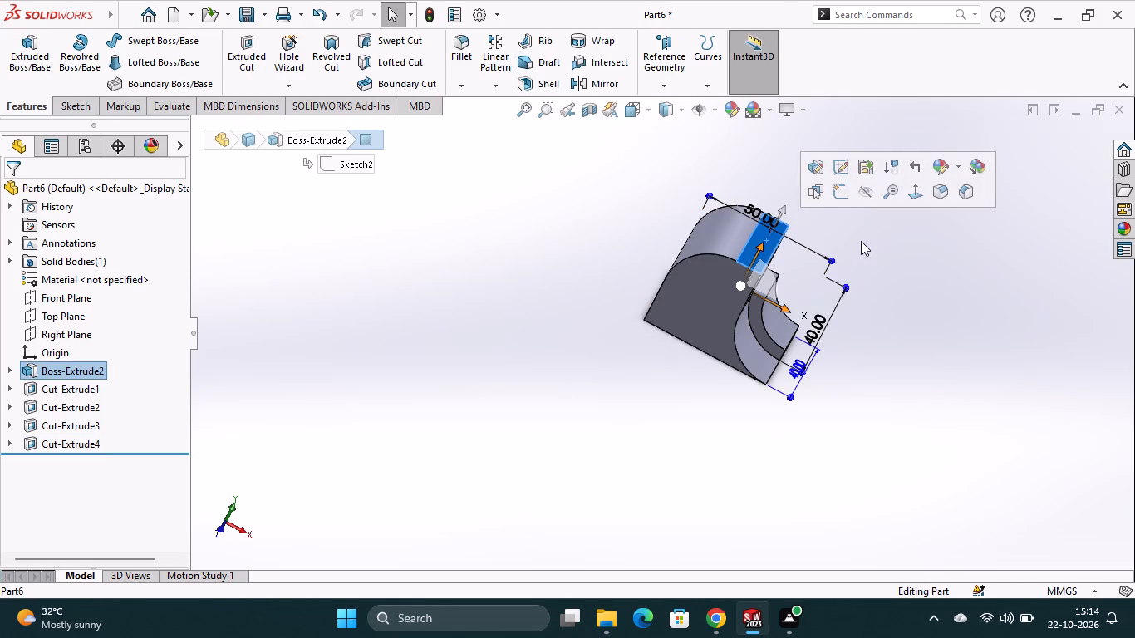
middle_drag(855, 383, 883, 445)
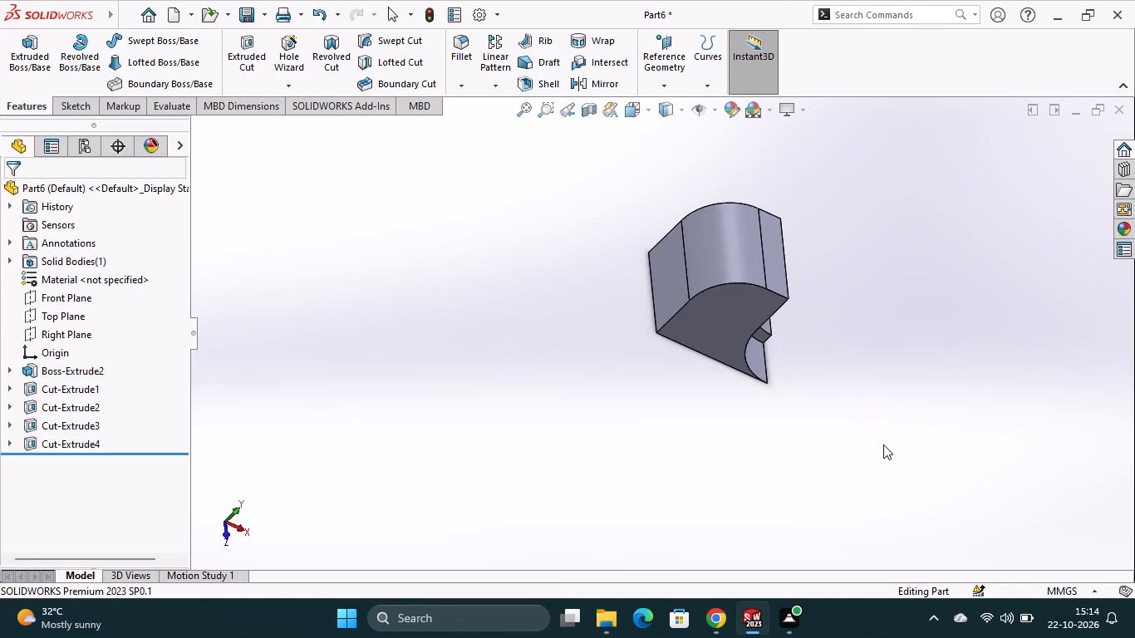
scroll(883, 444, up, 1)
click(659, 288)
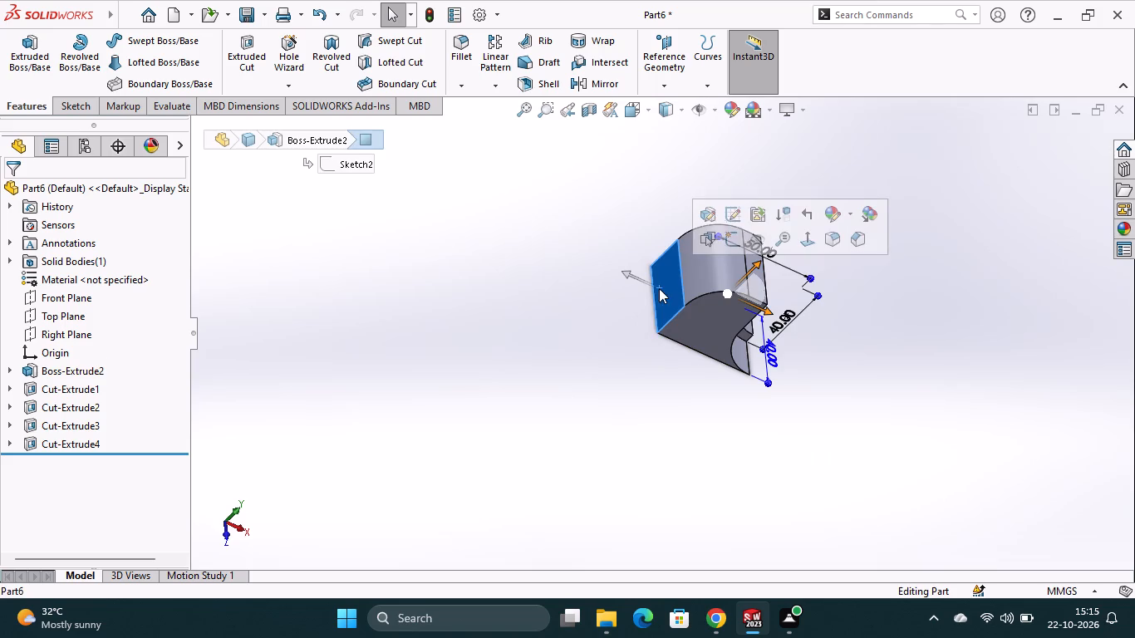
click(723, 238)
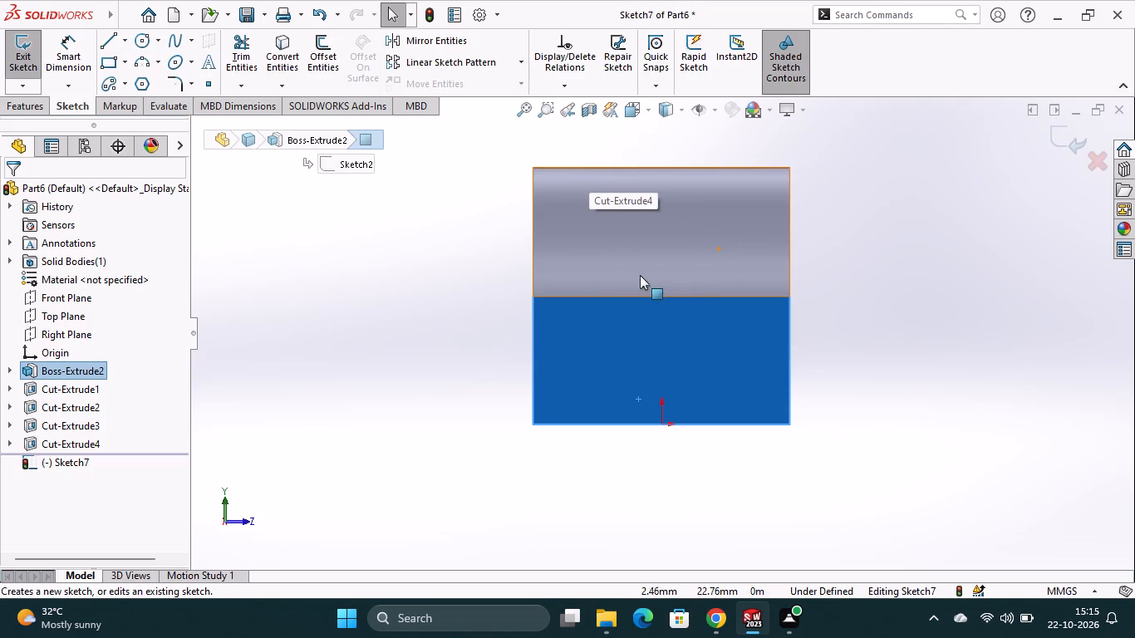
Sketch a corner rectangle about 22.5 mm wide and 20 mm high, from the block's top edge down to the flat face's upper edge.
click(124, 63)
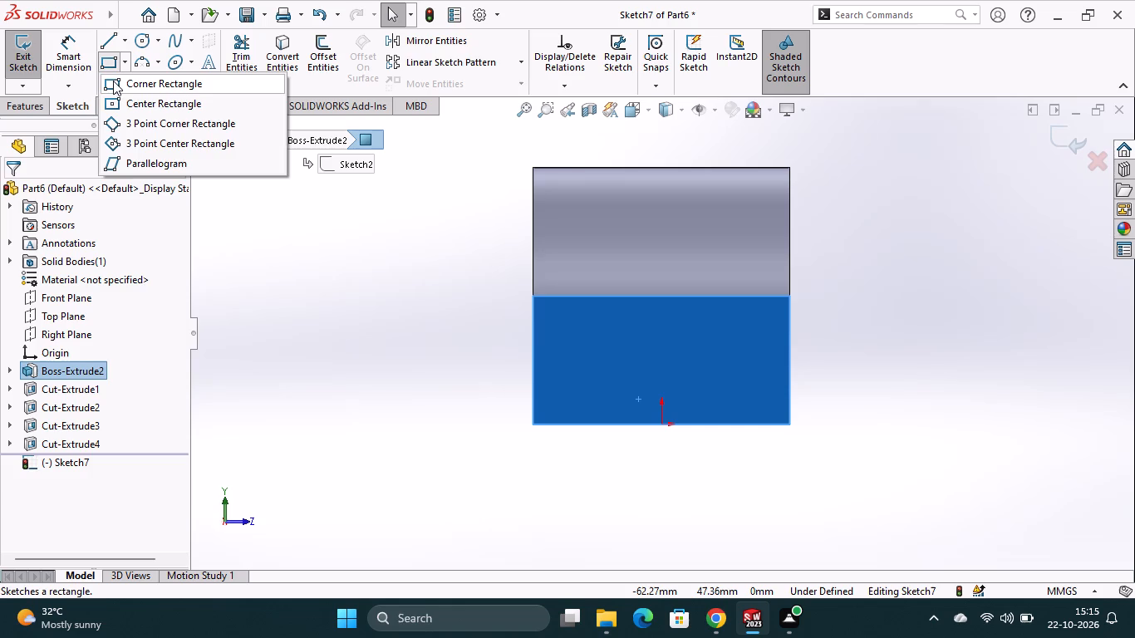
click(112, 81)
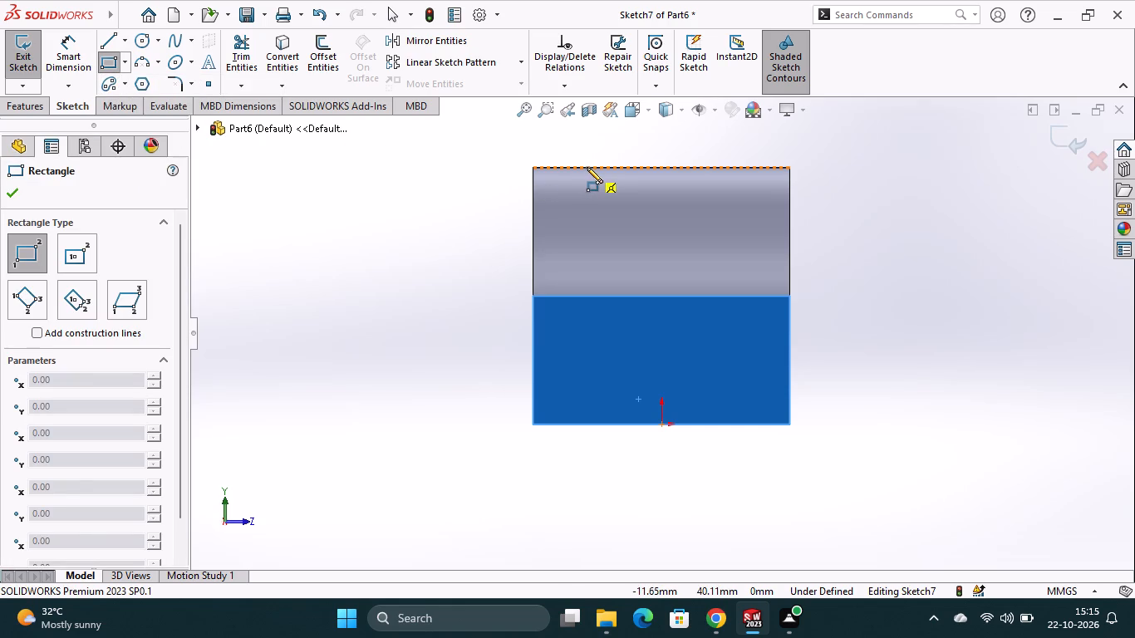
click(587, 167)
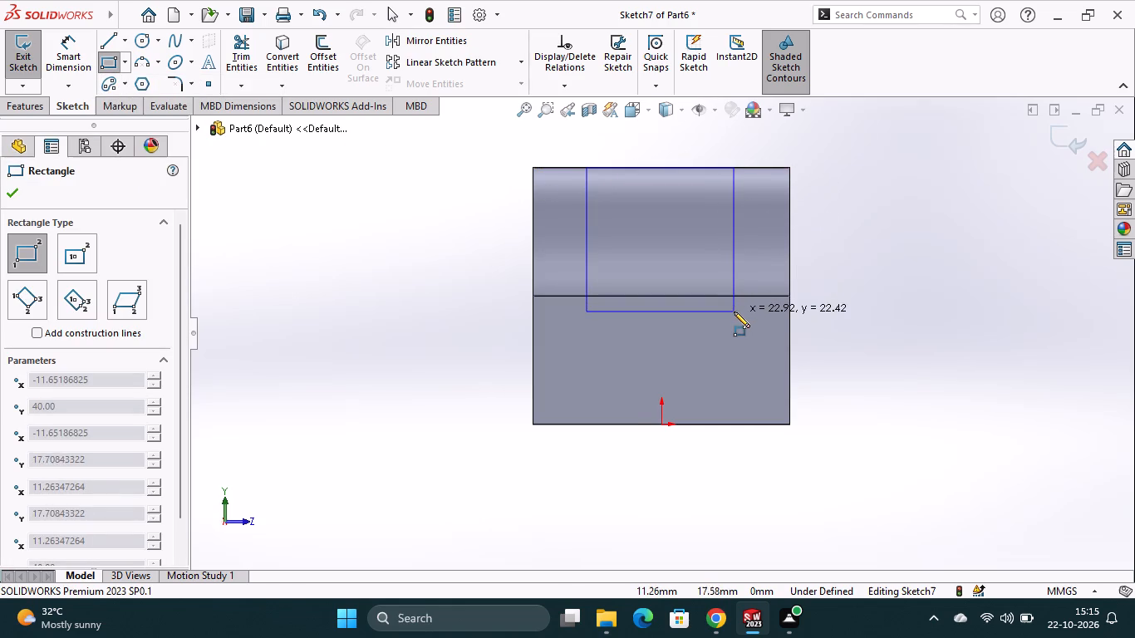
click(731, 297)
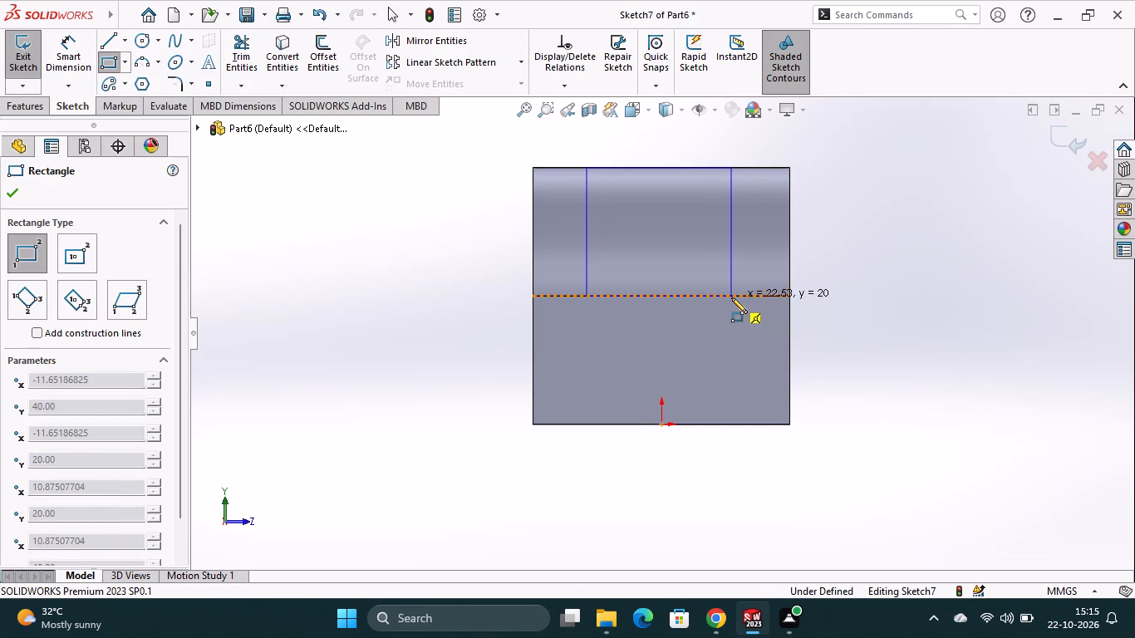
click(828, 263)
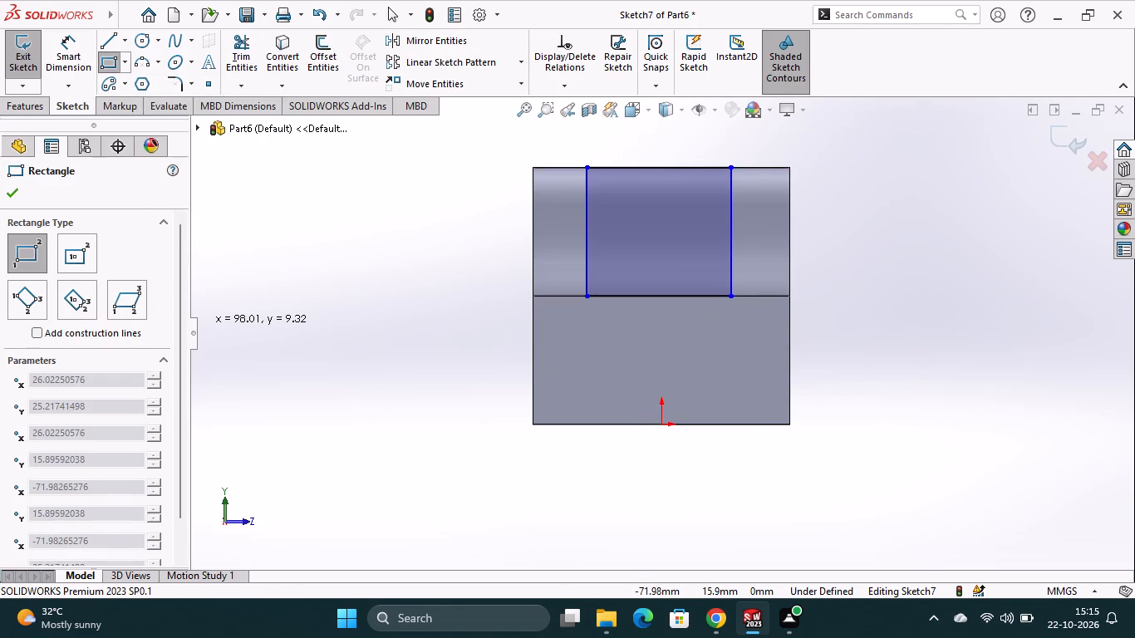
Dimension the rectangle's lower-left corner 10 mm horizontally from the block's lower-left corner.
click(72, 59)
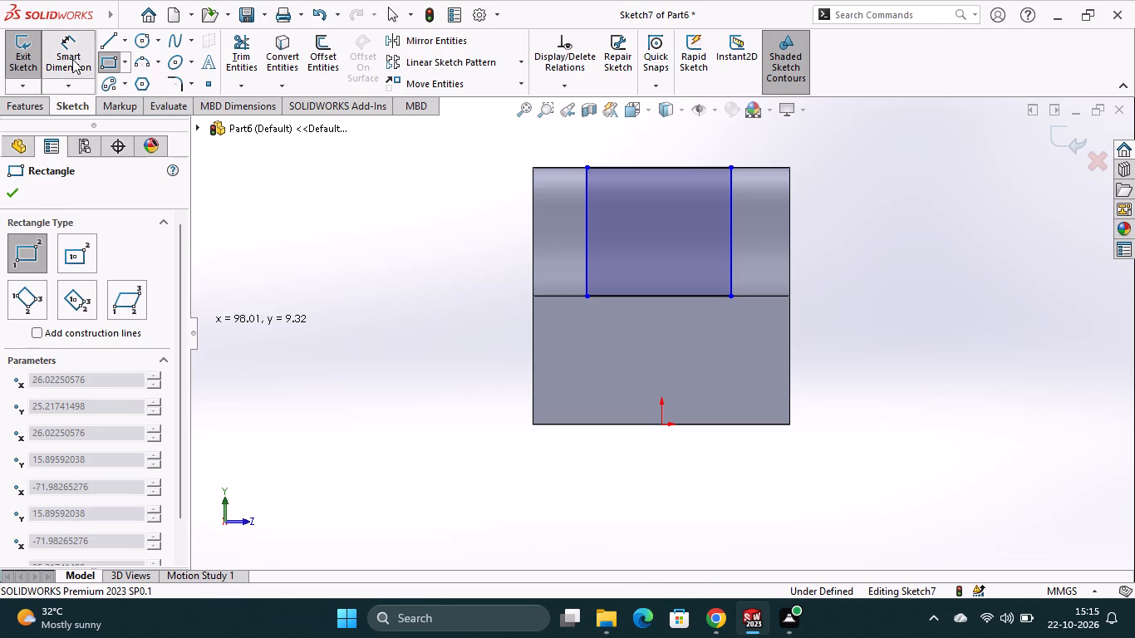
click(533, 425)
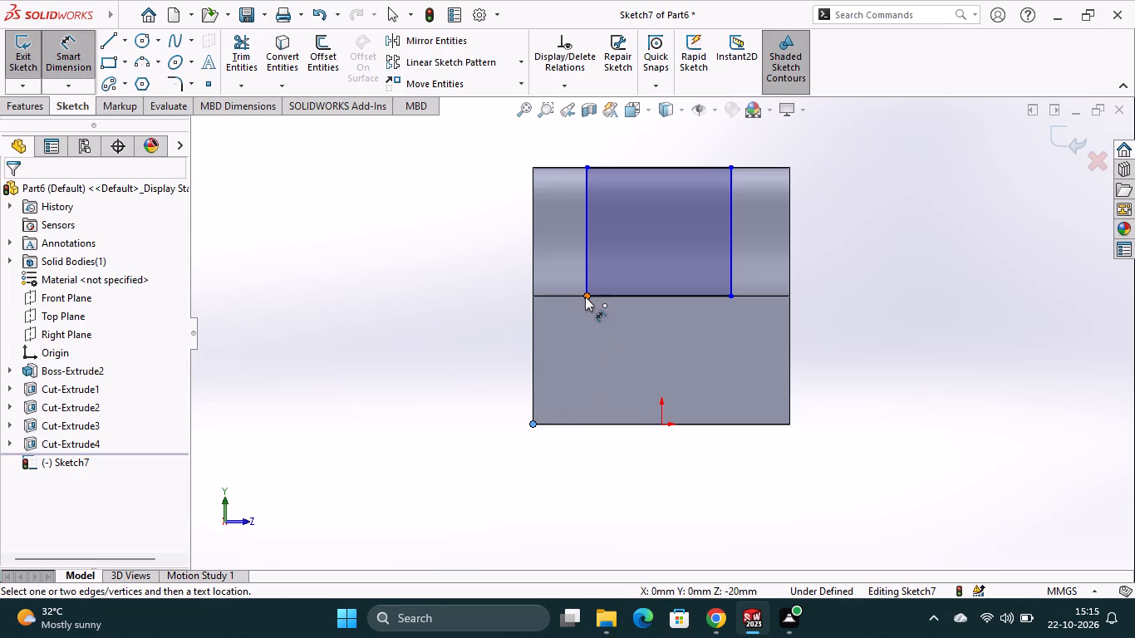
click(585, 297)
click(563, 456)
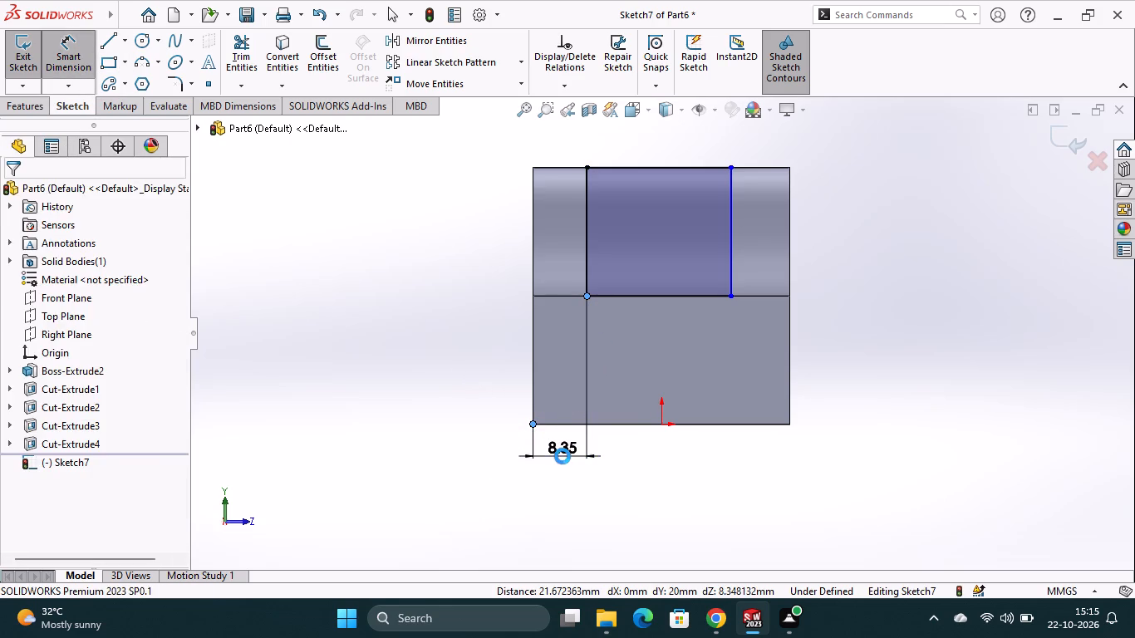
text(10)
key(Return)
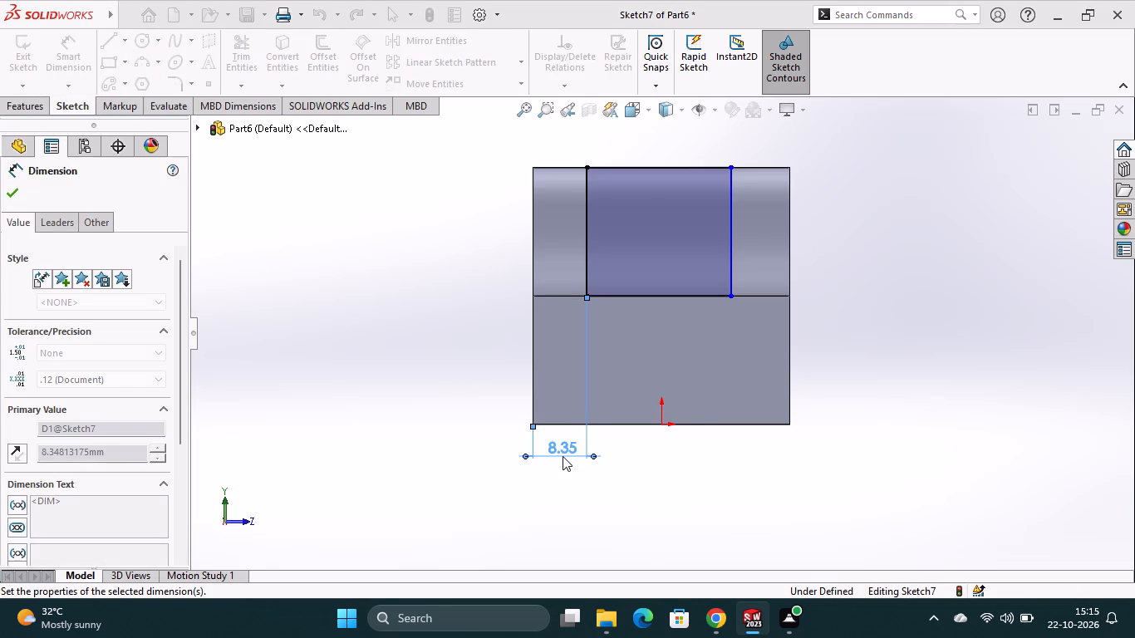
Dimension the rectangle's lower-right corner 10 mm horizontally from the block's lower-right corner.
click(790, 425)
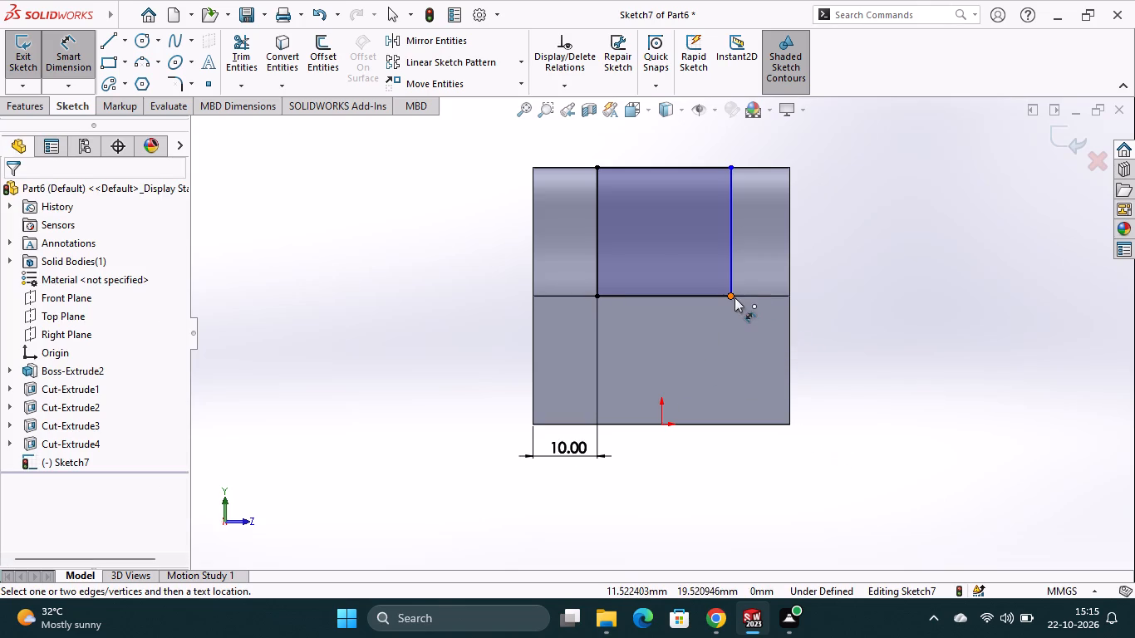
click(734, 297)
click(790, 423)
click(774, 459)
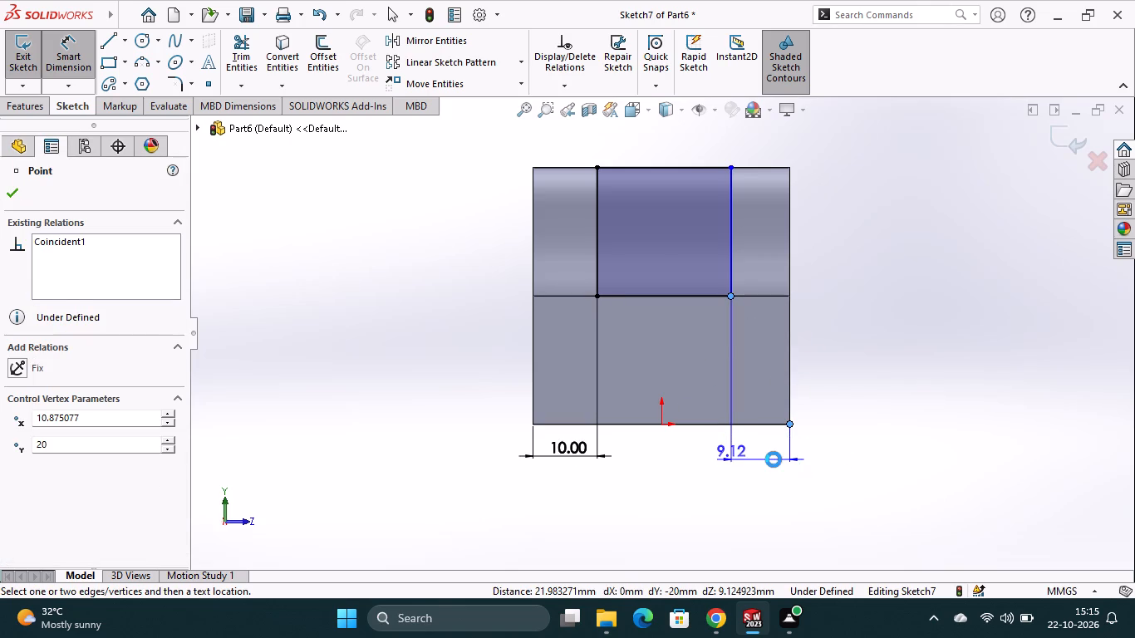
text(10)
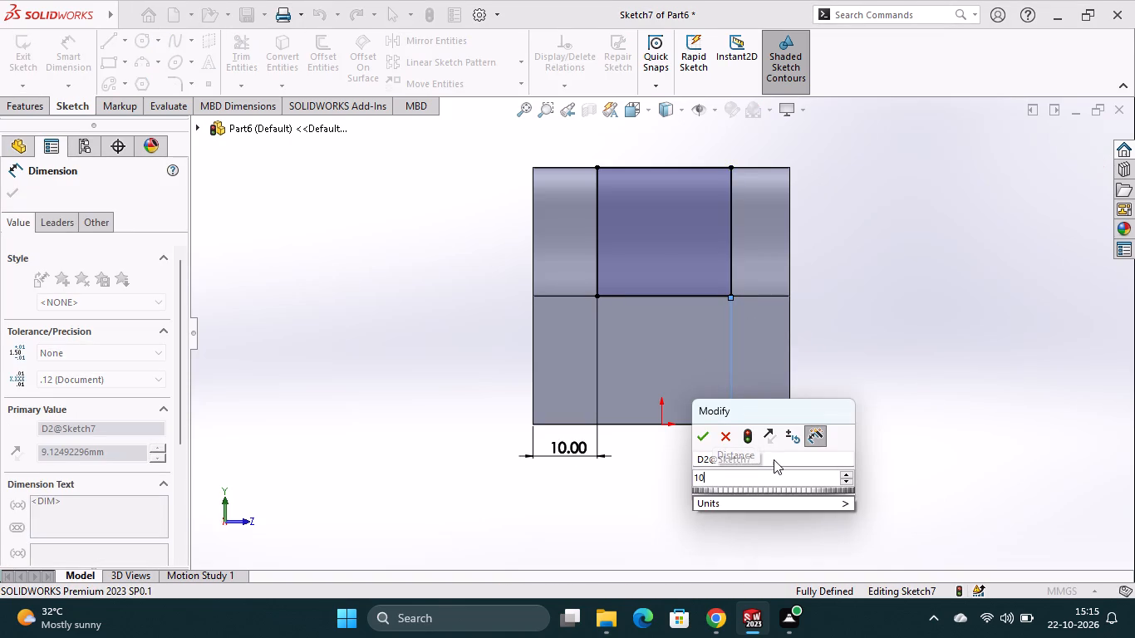
key(Return)
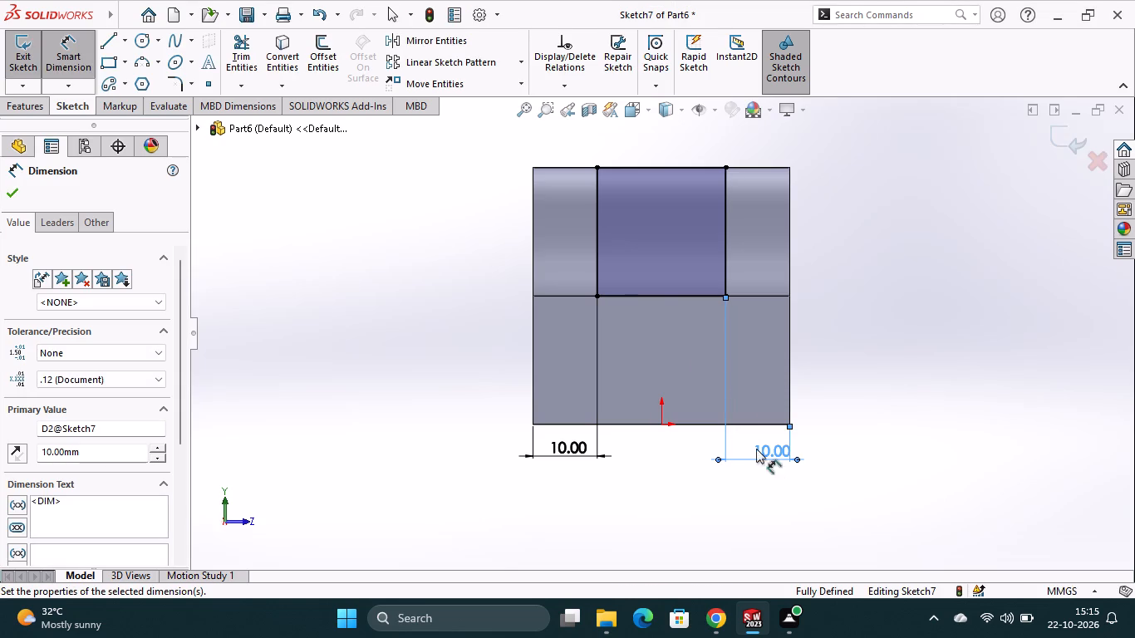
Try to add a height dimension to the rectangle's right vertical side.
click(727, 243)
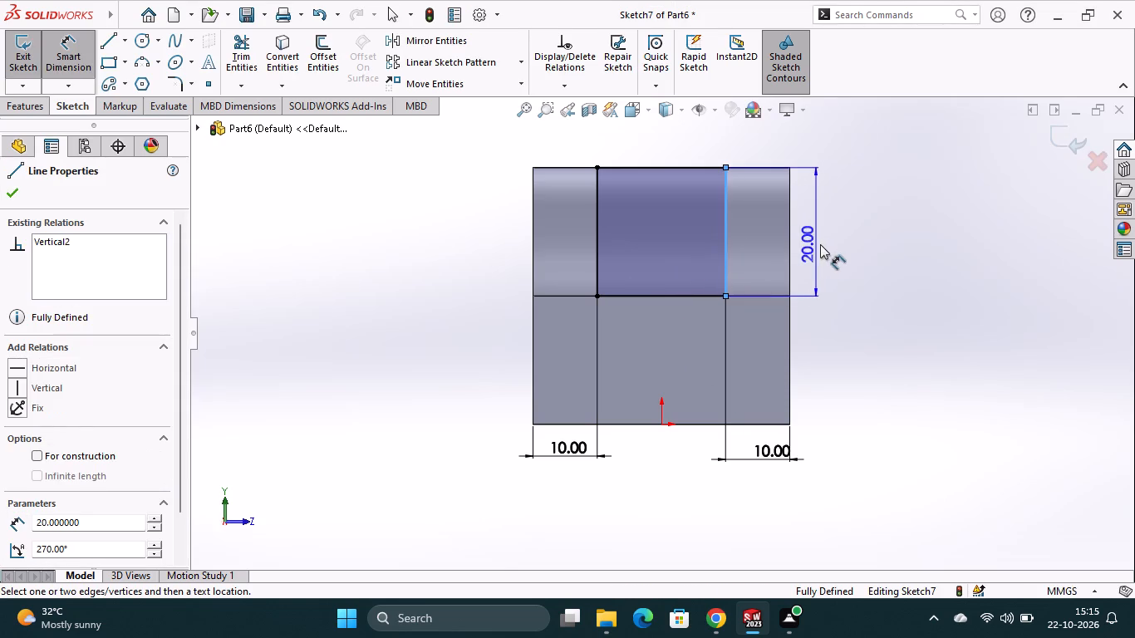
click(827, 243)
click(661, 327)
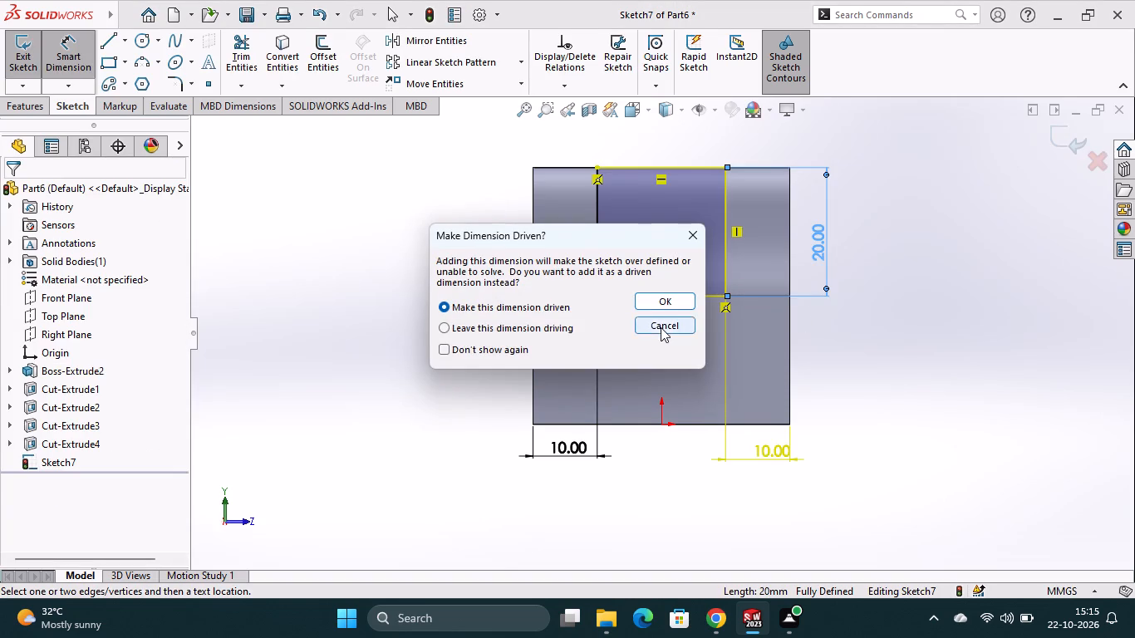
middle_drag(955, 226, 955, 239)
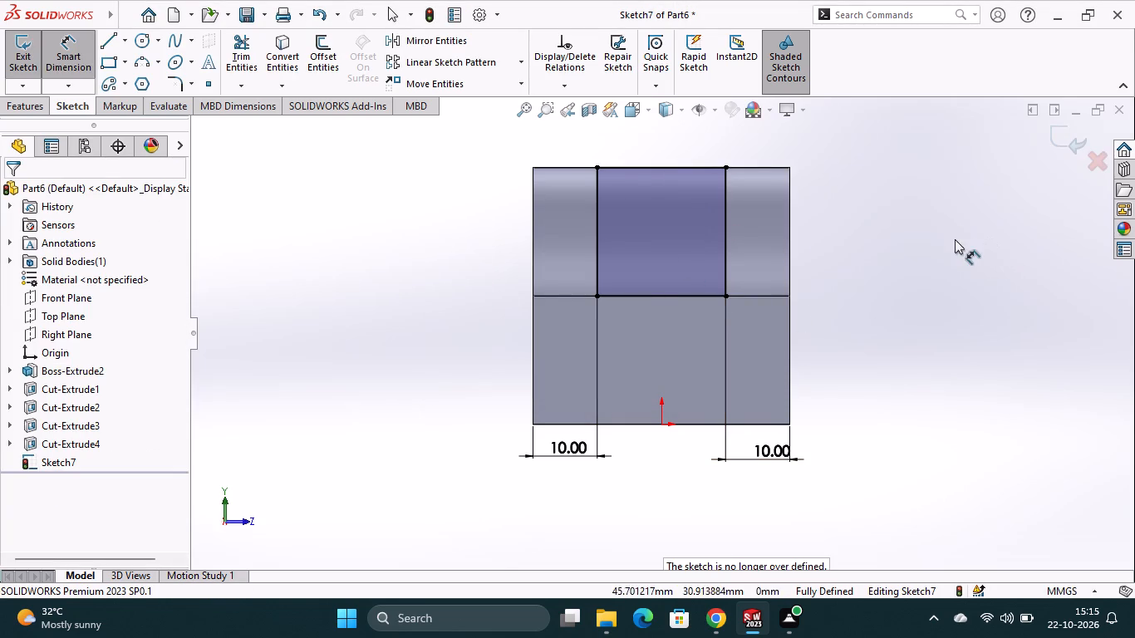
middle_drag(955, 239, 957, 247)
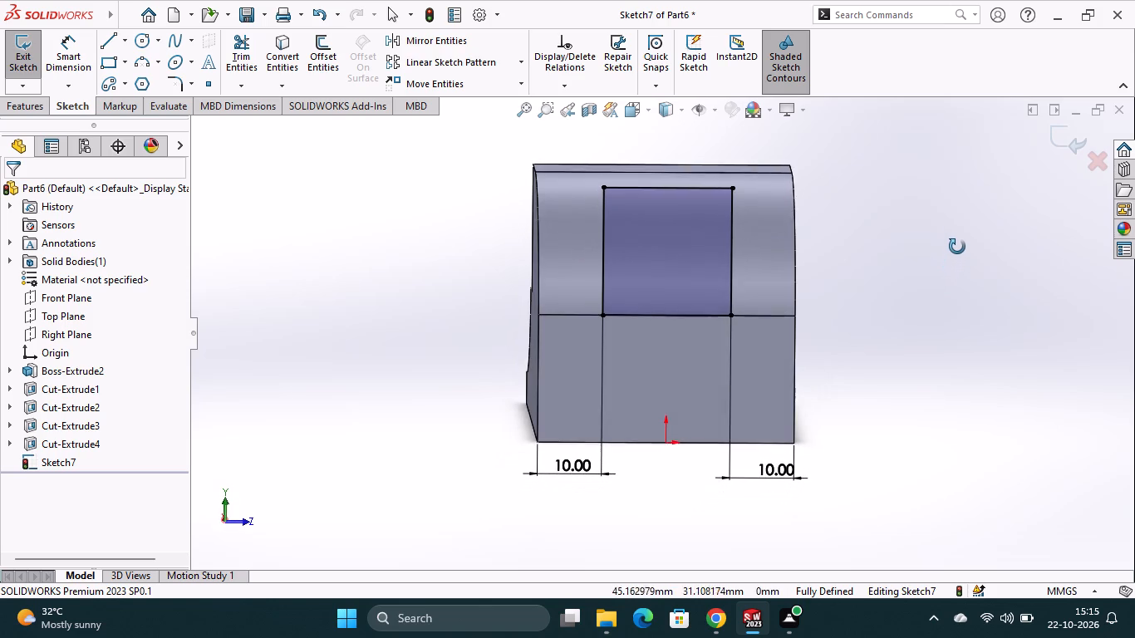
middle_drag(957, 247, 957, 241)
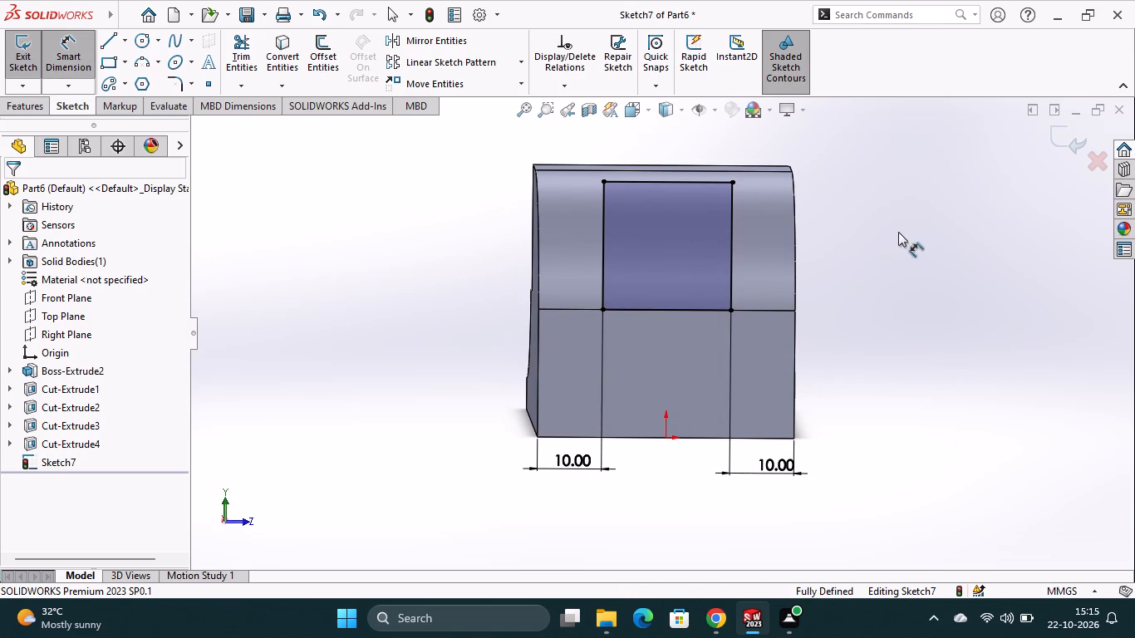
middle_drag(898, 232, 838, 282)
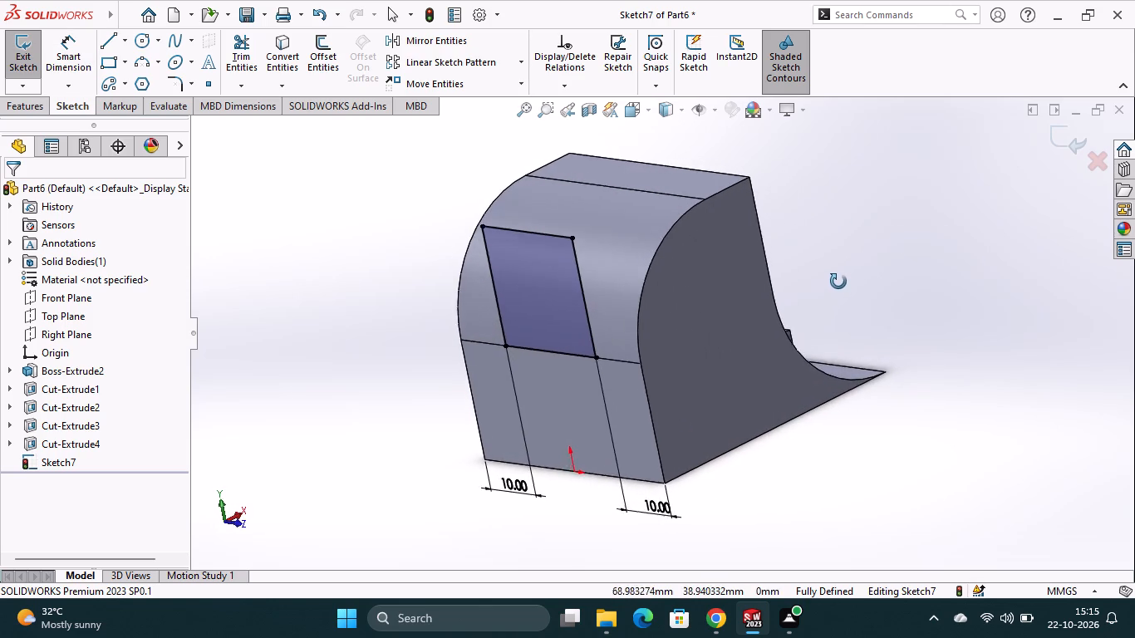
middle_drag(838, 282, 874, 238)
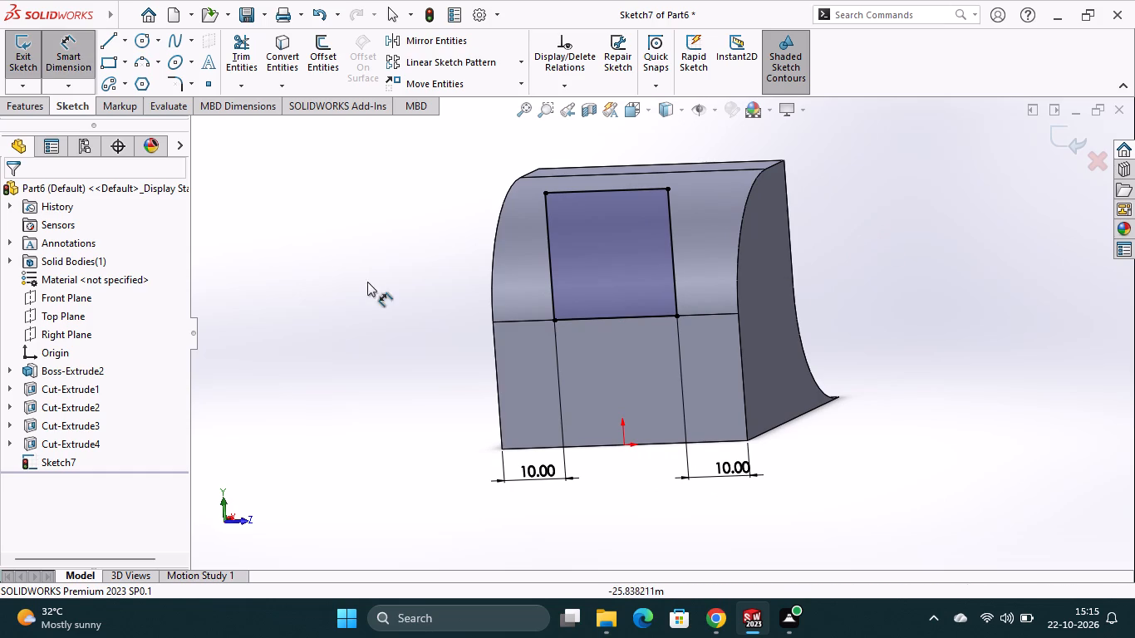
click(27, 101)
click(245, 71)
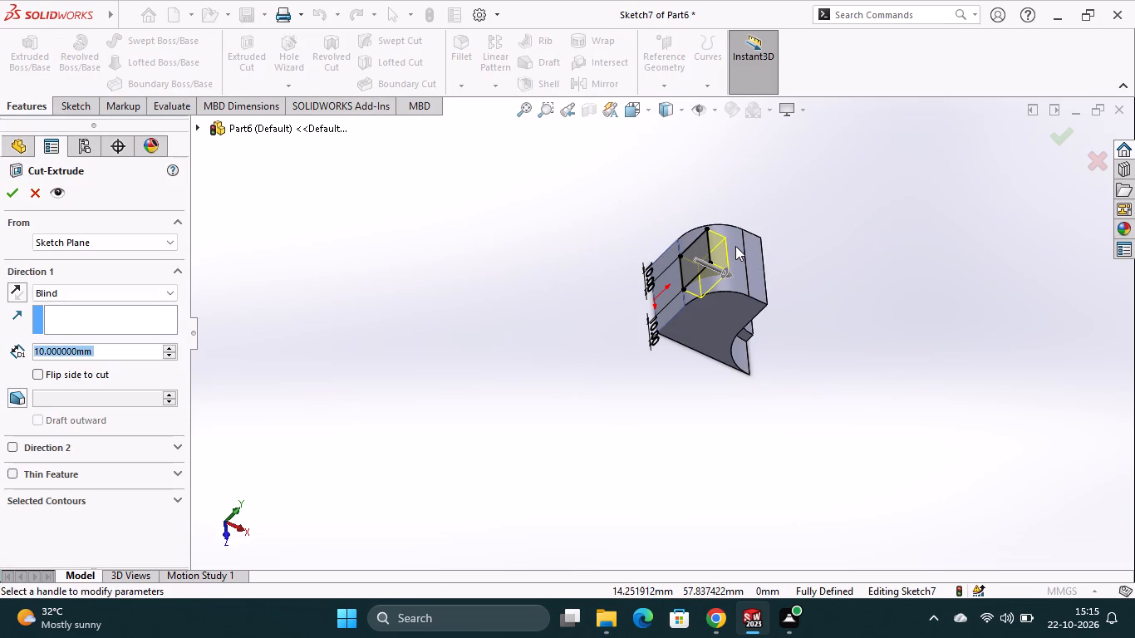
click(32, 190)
In the left view of the sketch, delete the rectangle's top line along the block's top edge.
click(68, 108)
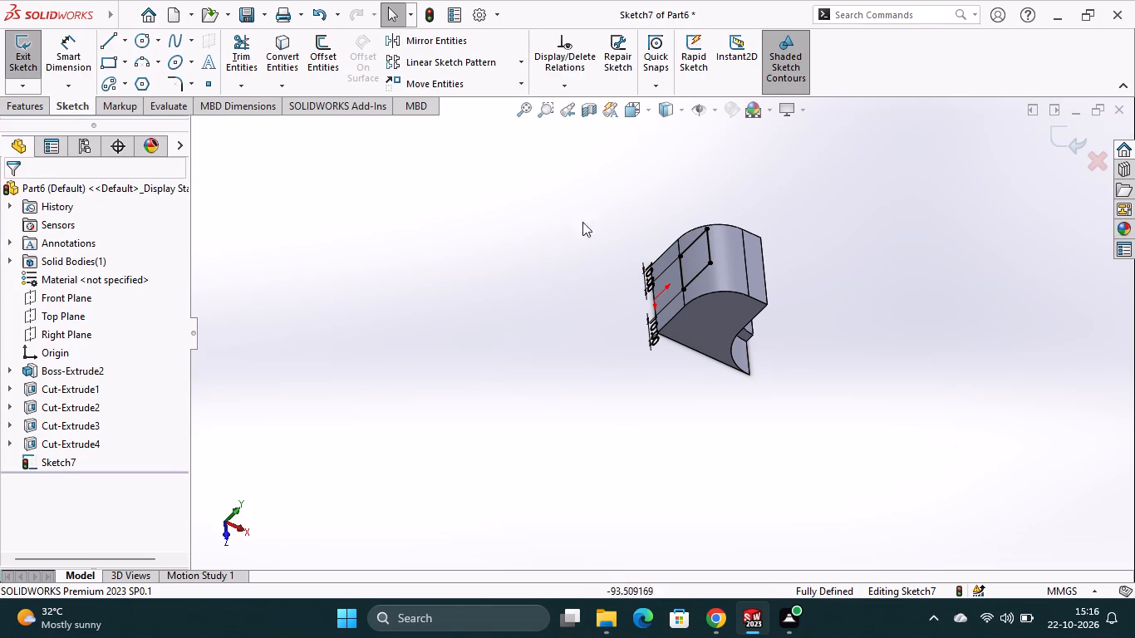
click(649, 110)
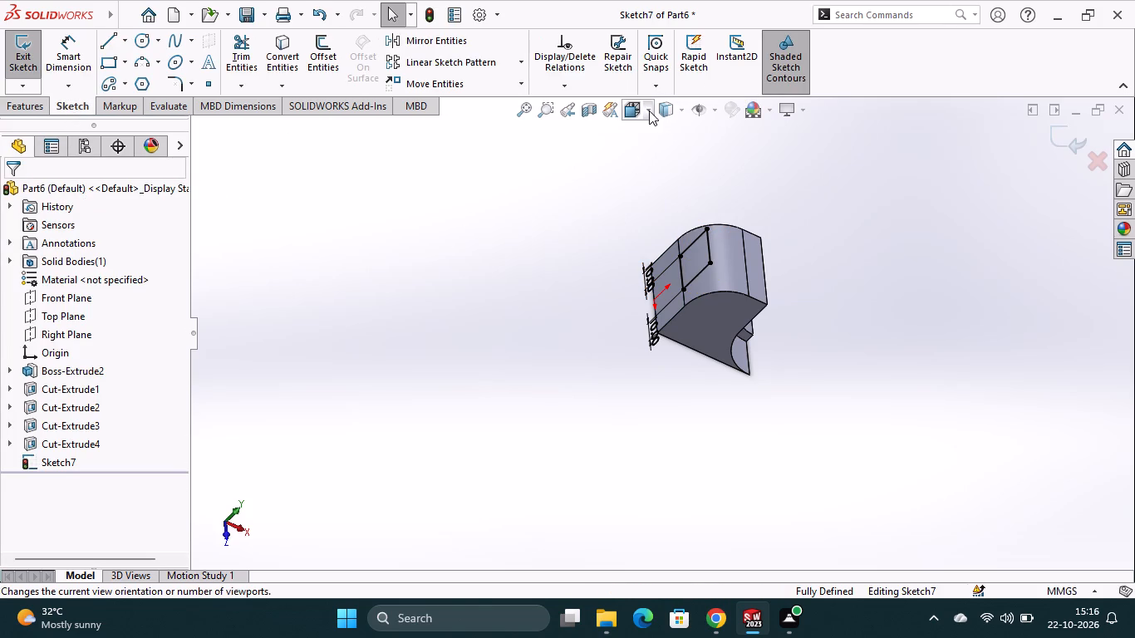
click(731, 203)
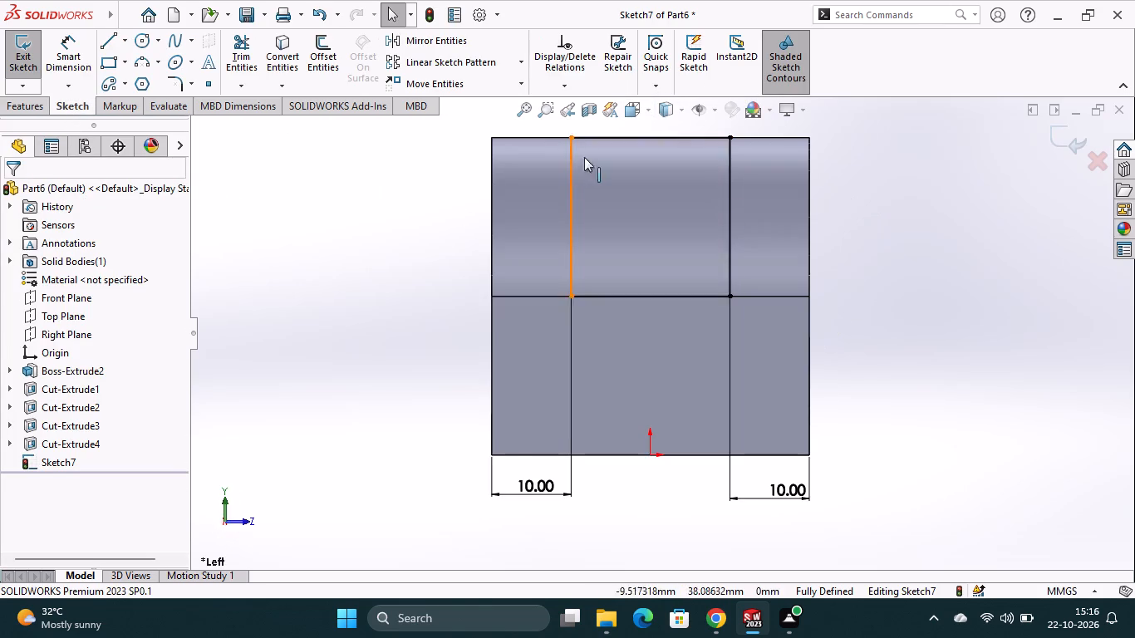
scroll(598, 160, up, 2)
right_click(623, 192)
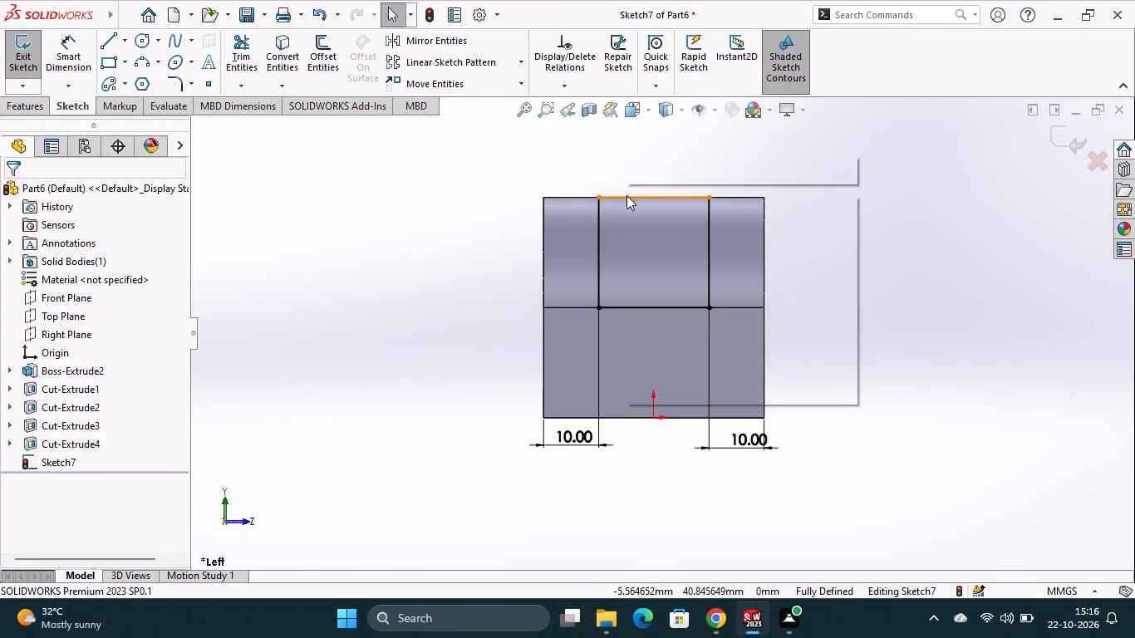
click(446, 303)
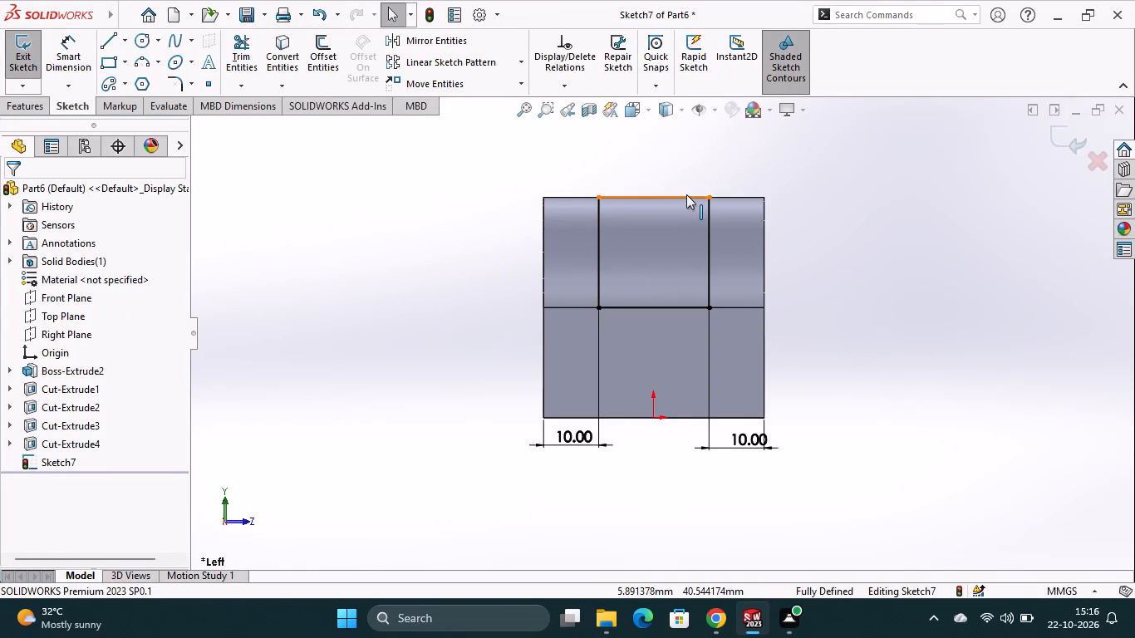
right_click(686, 194)
click(725, 423)
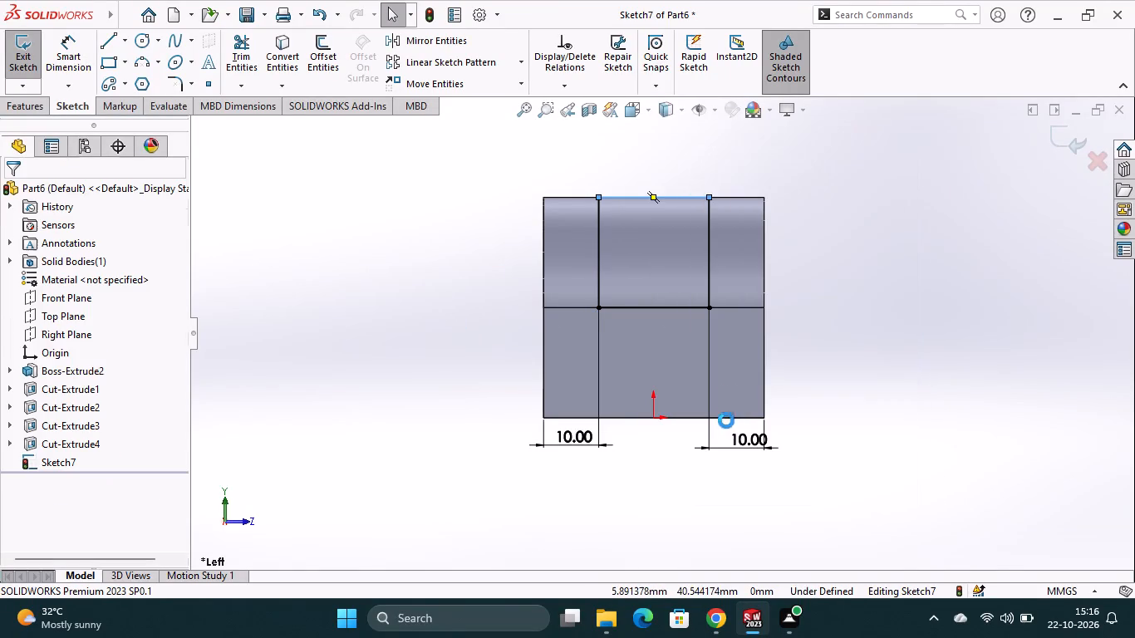
Sketch a horizontal line about 20 mm long and about 3 mm above the block's top edge, spanning the rectangle's two sides.
click(106, 45)
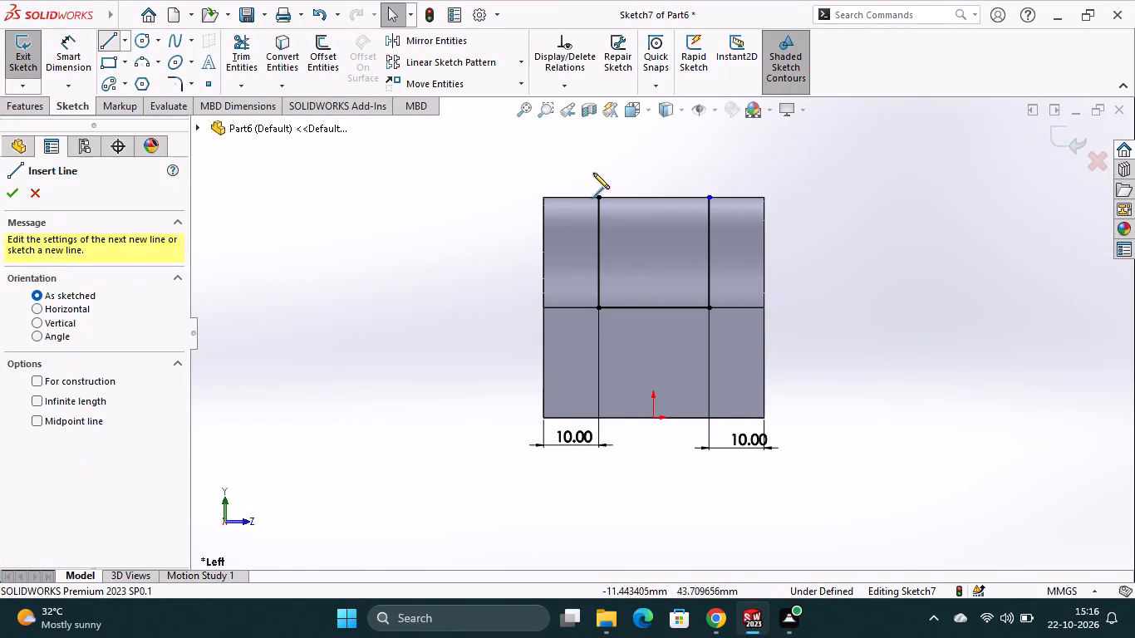
click(599, 179)
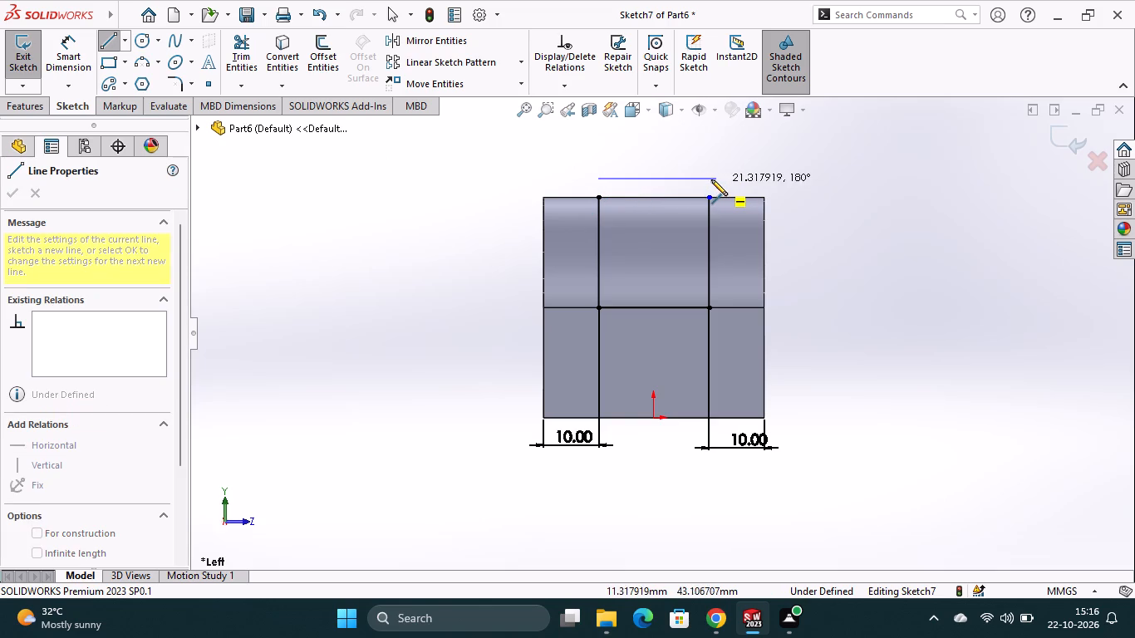
click(710, 179)
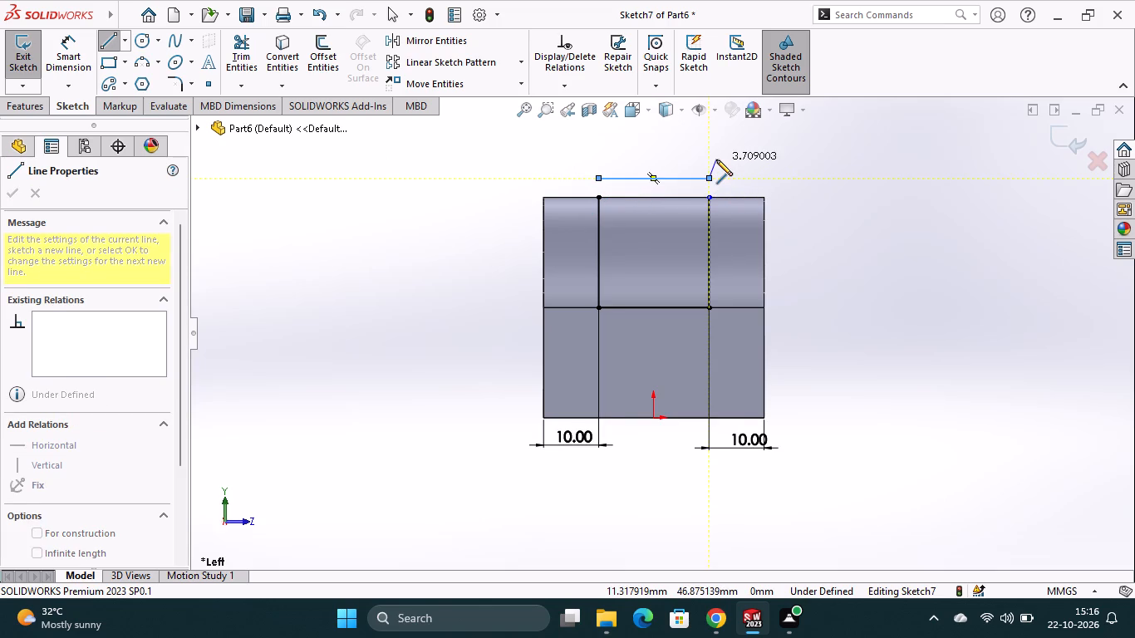
key(Escape)
Extend both vertical sides of the open rectangle up to the horizontal line above the block.
click(245, 91)
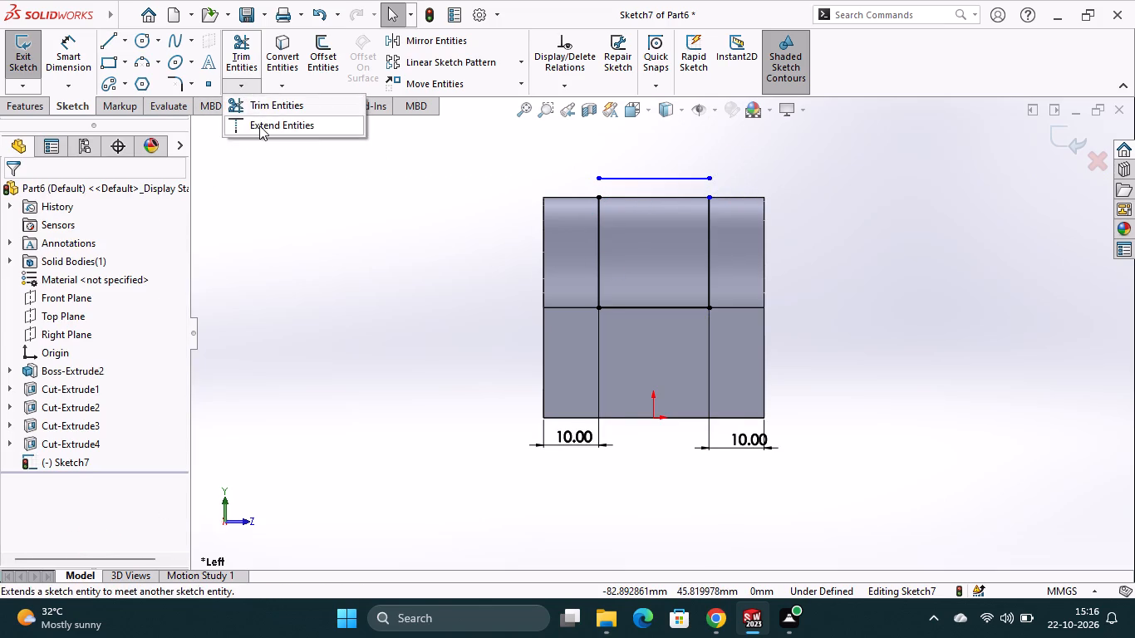
click(259, 125)
click(597, 250)
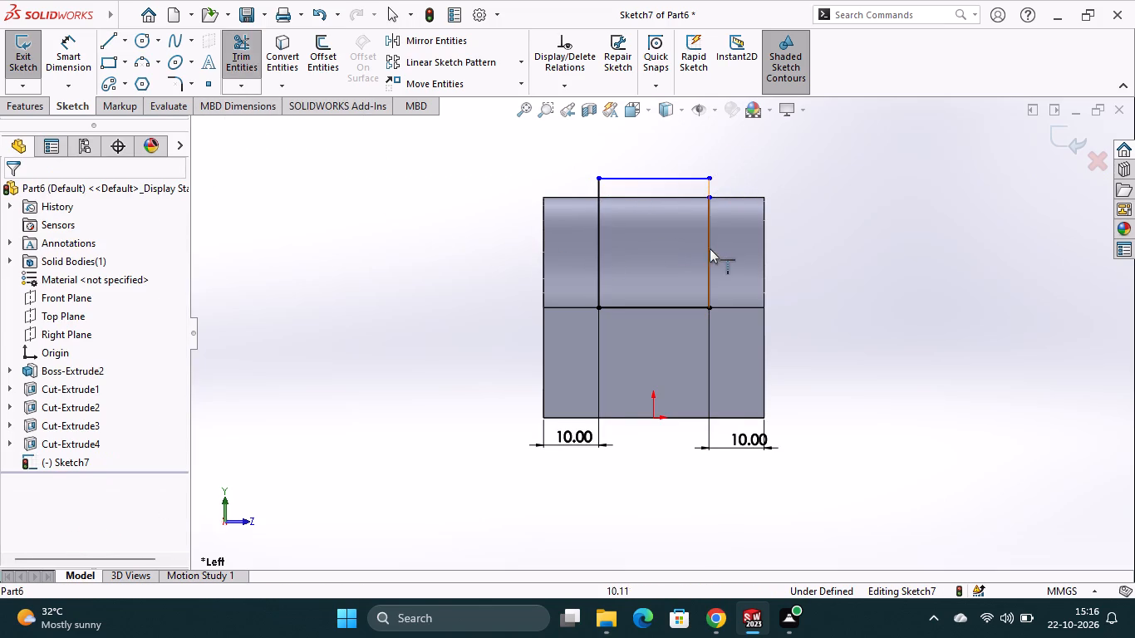
click(711, 248)
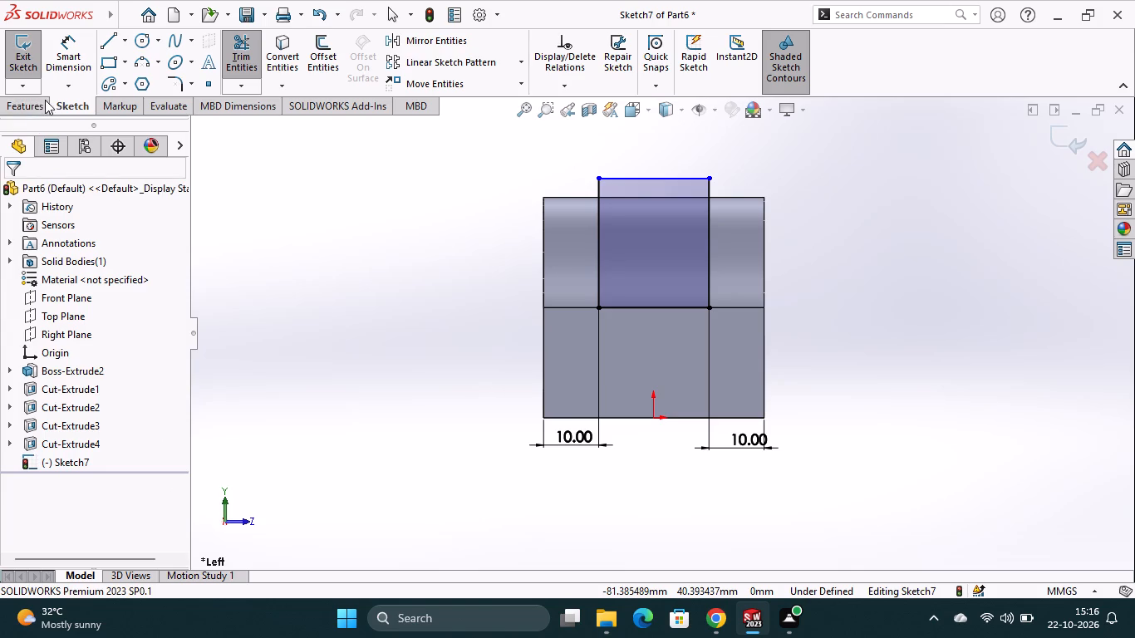
Cut-extrude the closed rectangular profile into the rounded corner with a Blind depth of 20 mm.
click(37, 102)
click(243, 76)
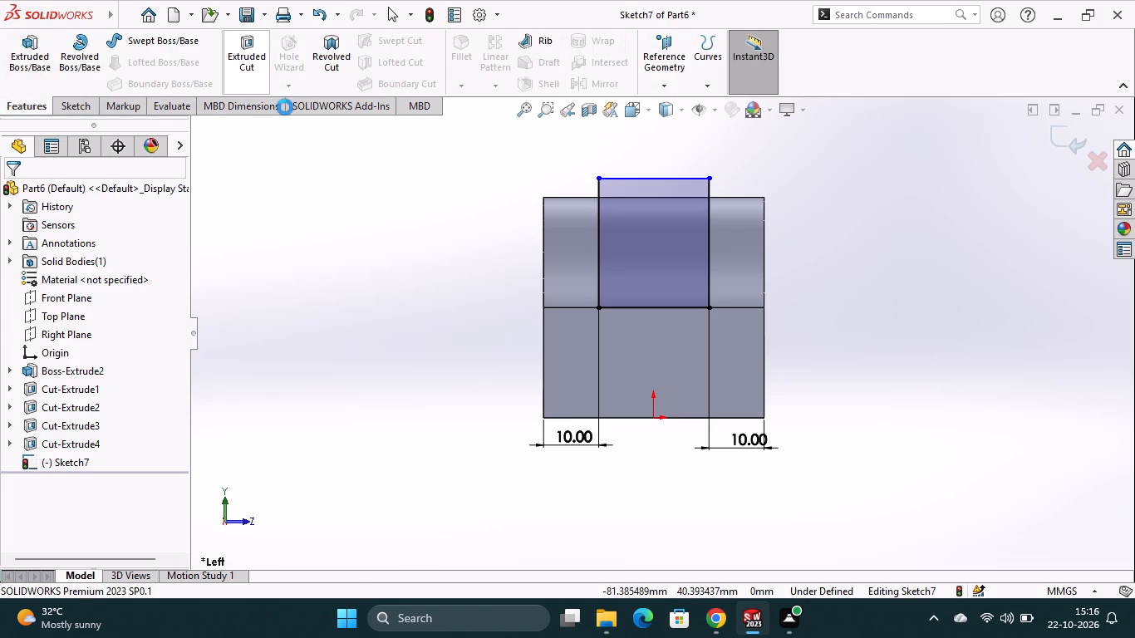
middle_drag(814, 294, 764, 340)
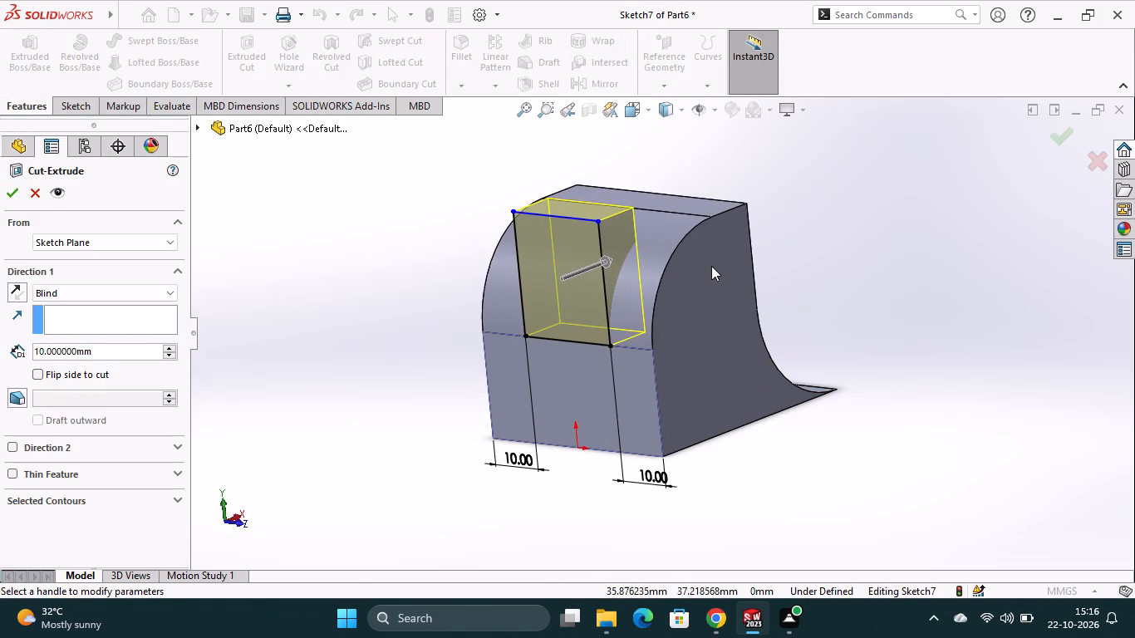
click(102, 349)
drag(102, 349, 102, 350)
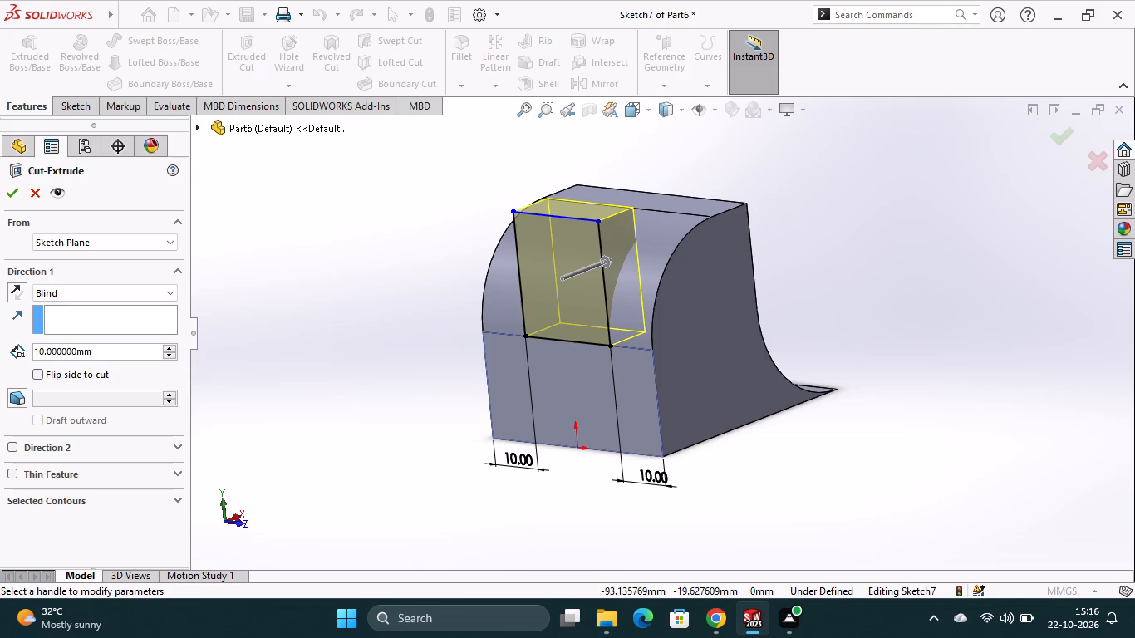
drag(102, 350, 121, 353)
text(20)
key(Return)
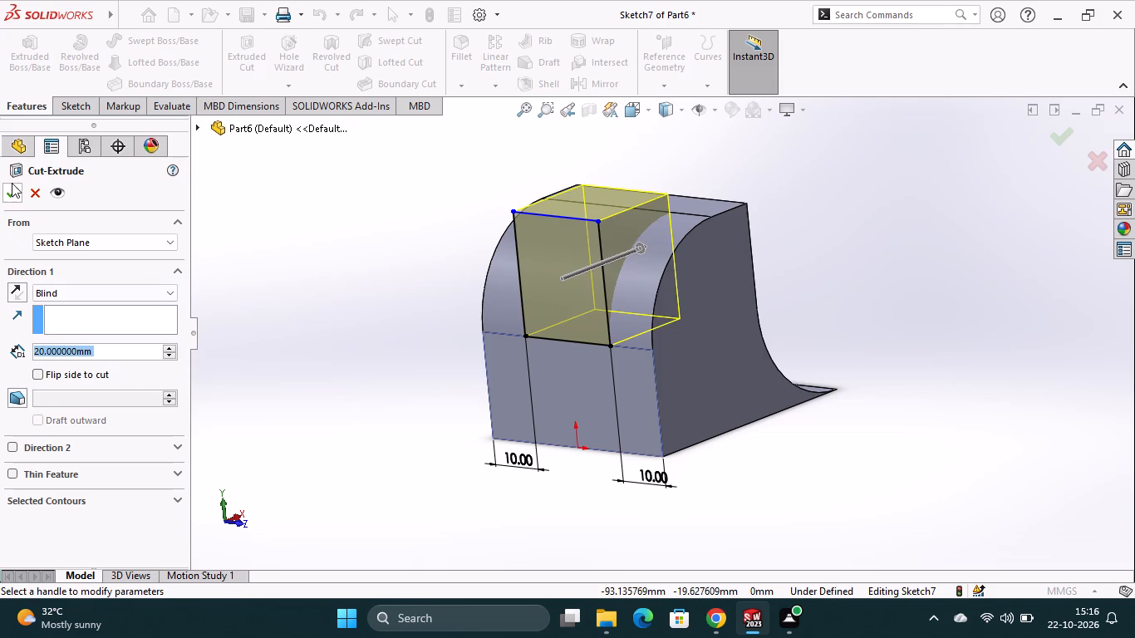
click(12, 183)
click(403, 515)
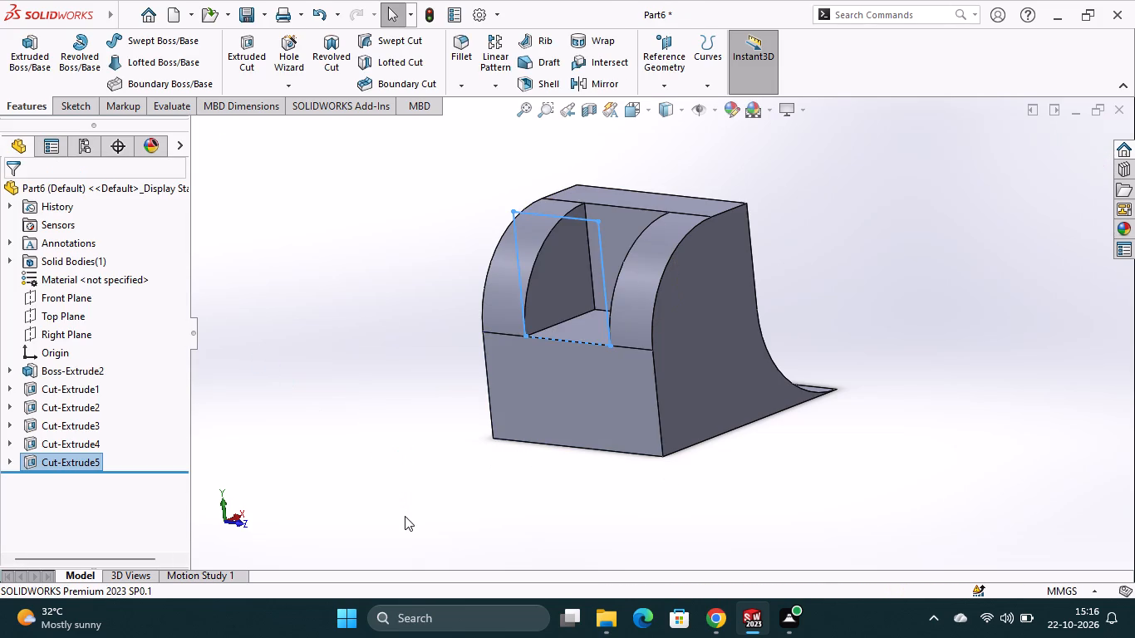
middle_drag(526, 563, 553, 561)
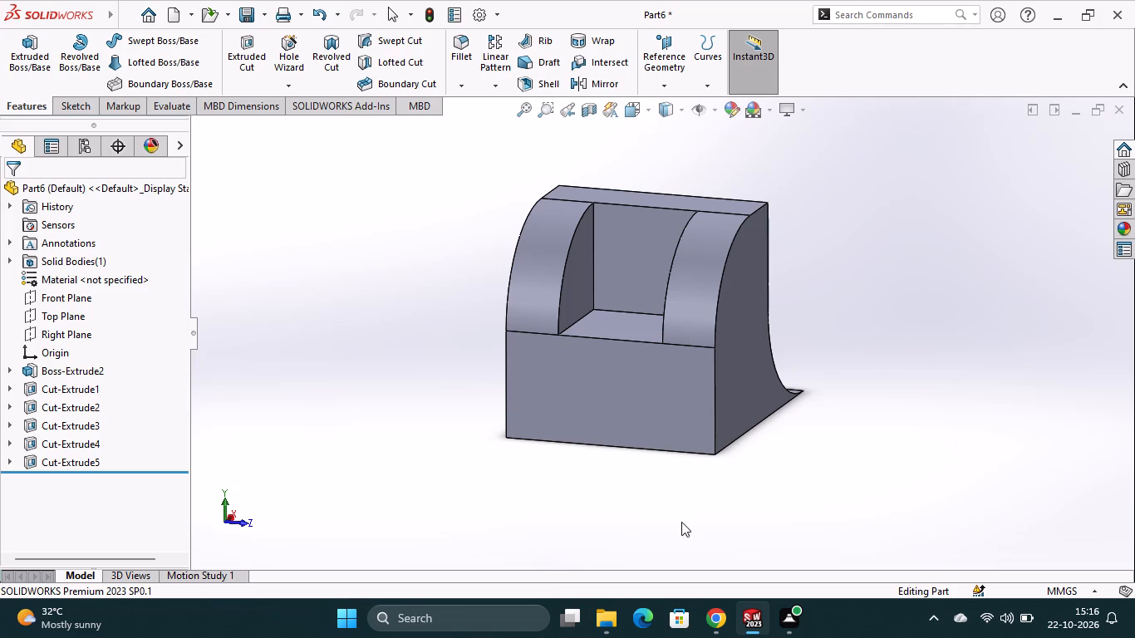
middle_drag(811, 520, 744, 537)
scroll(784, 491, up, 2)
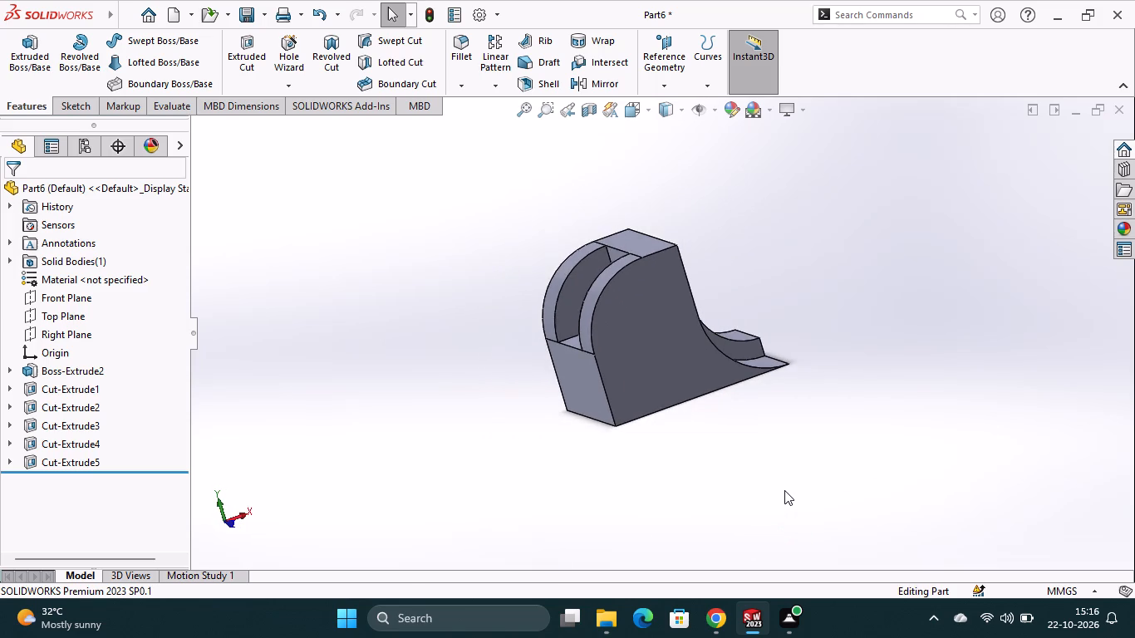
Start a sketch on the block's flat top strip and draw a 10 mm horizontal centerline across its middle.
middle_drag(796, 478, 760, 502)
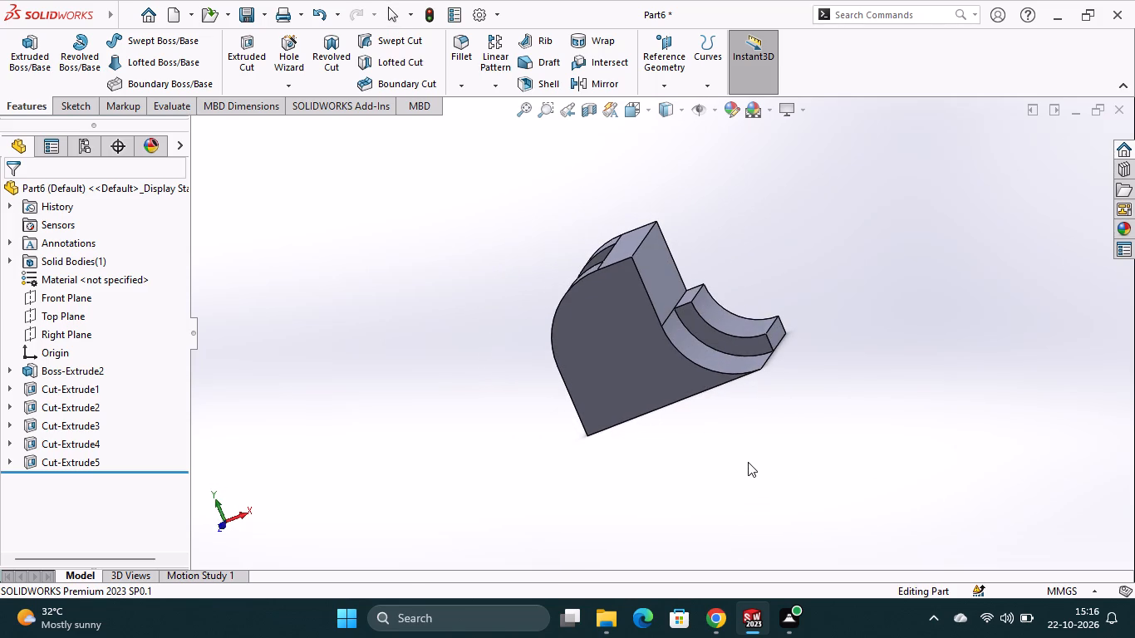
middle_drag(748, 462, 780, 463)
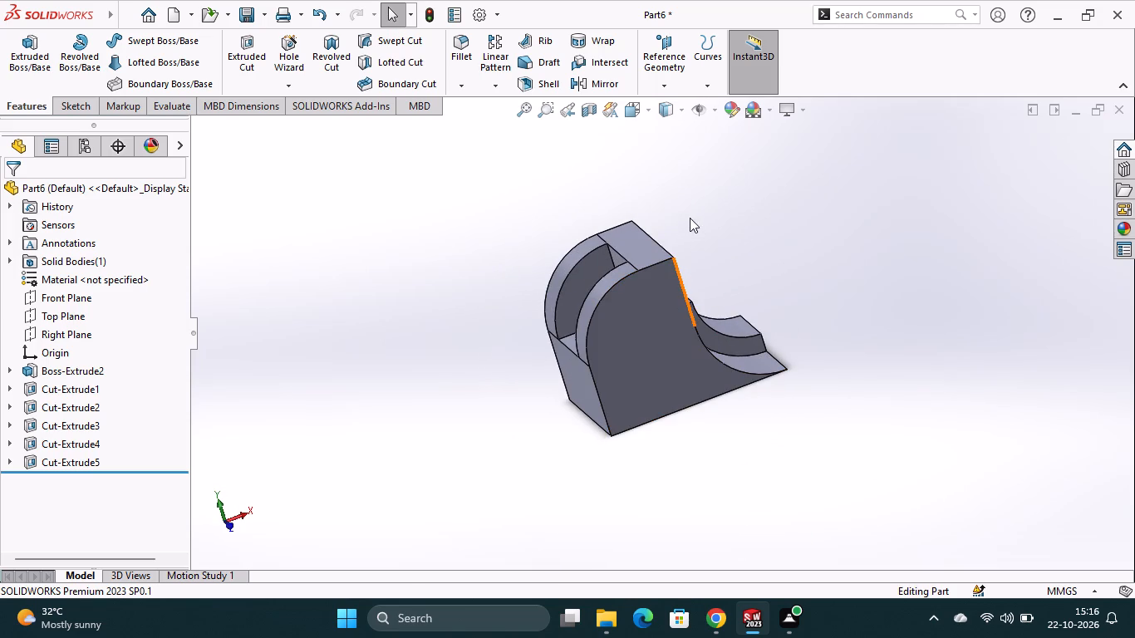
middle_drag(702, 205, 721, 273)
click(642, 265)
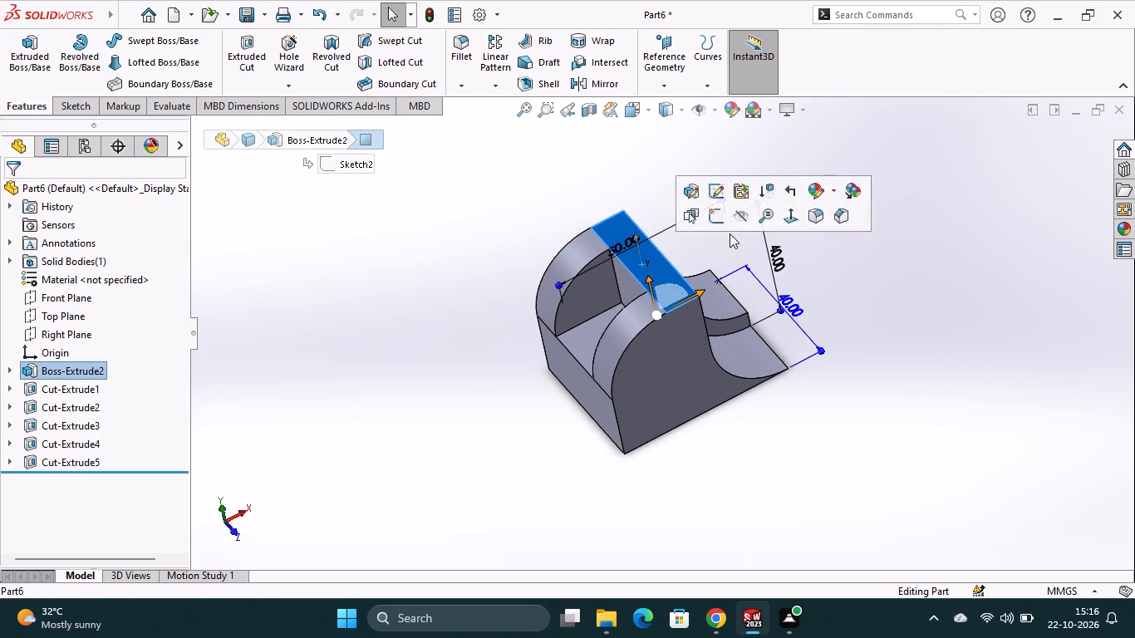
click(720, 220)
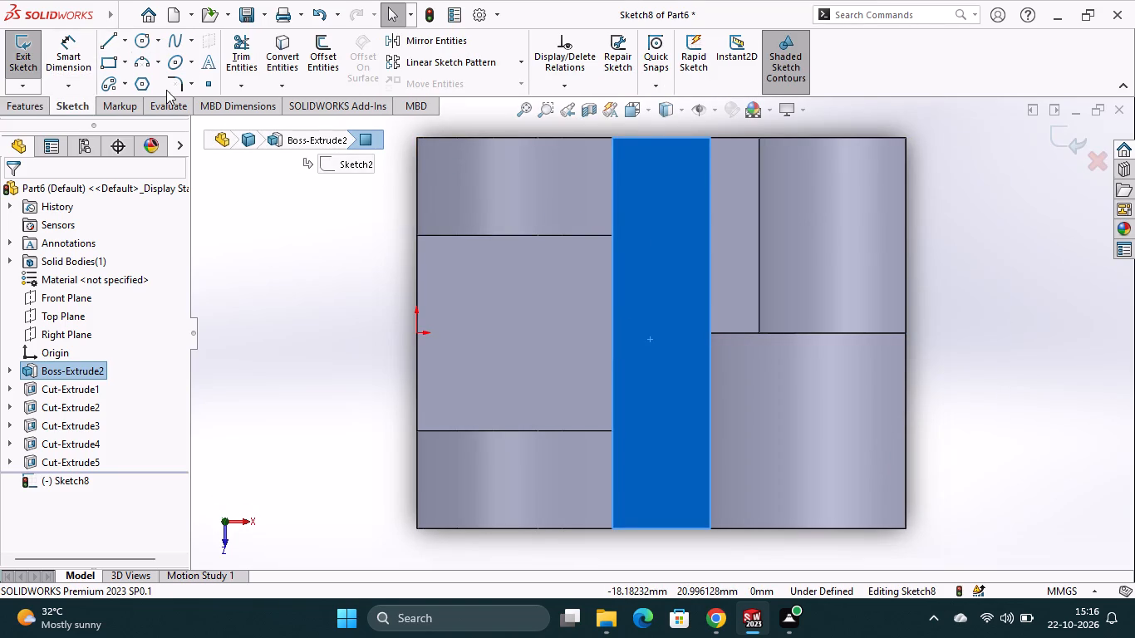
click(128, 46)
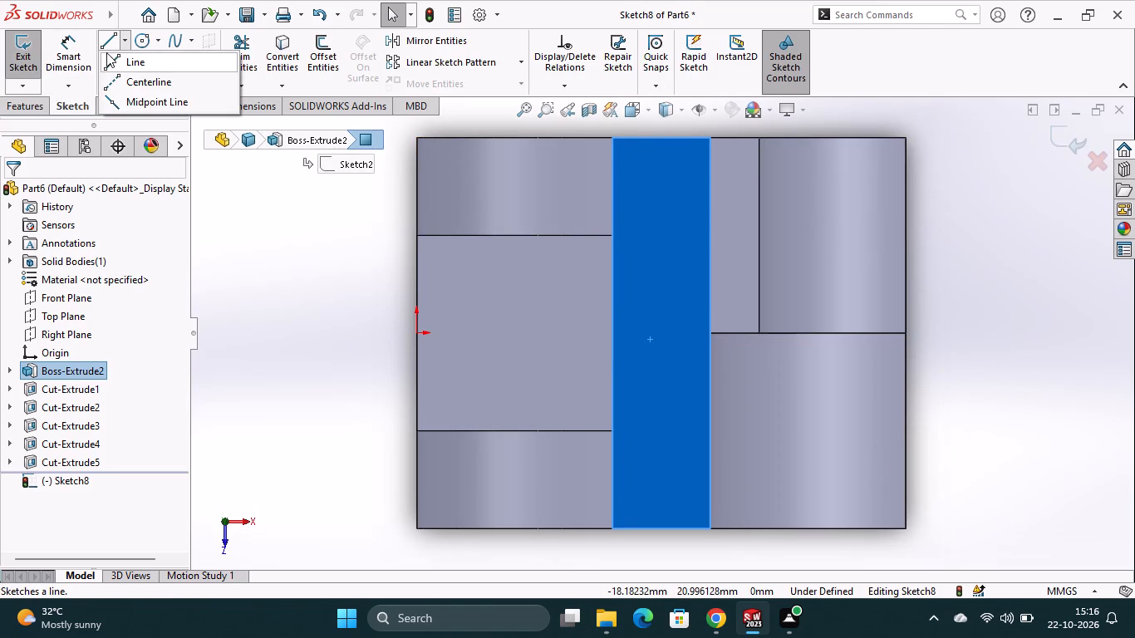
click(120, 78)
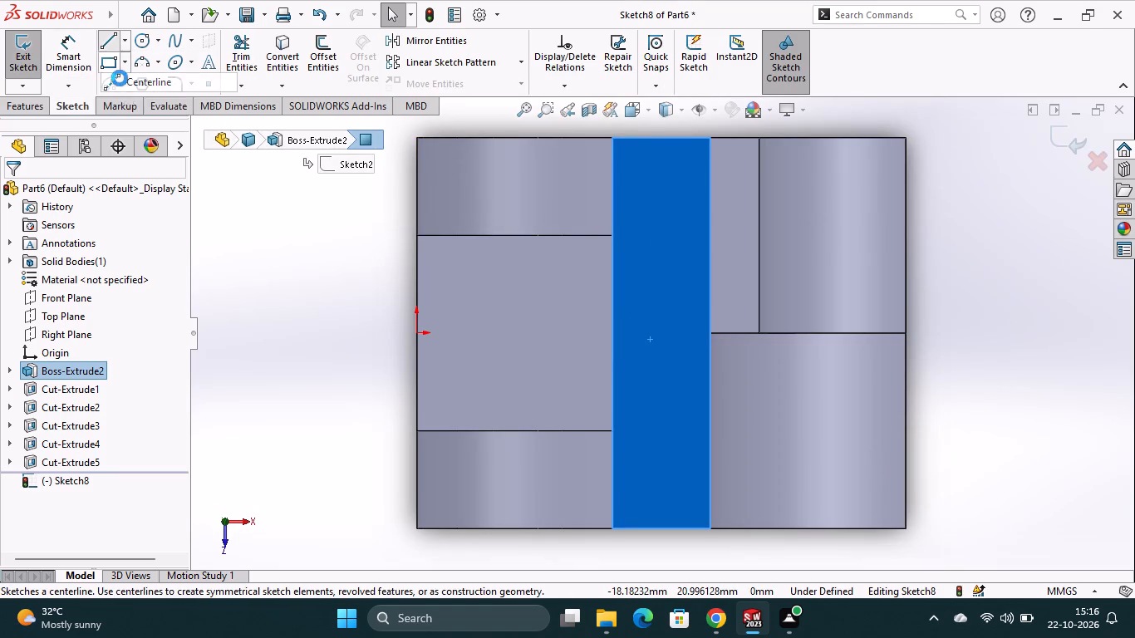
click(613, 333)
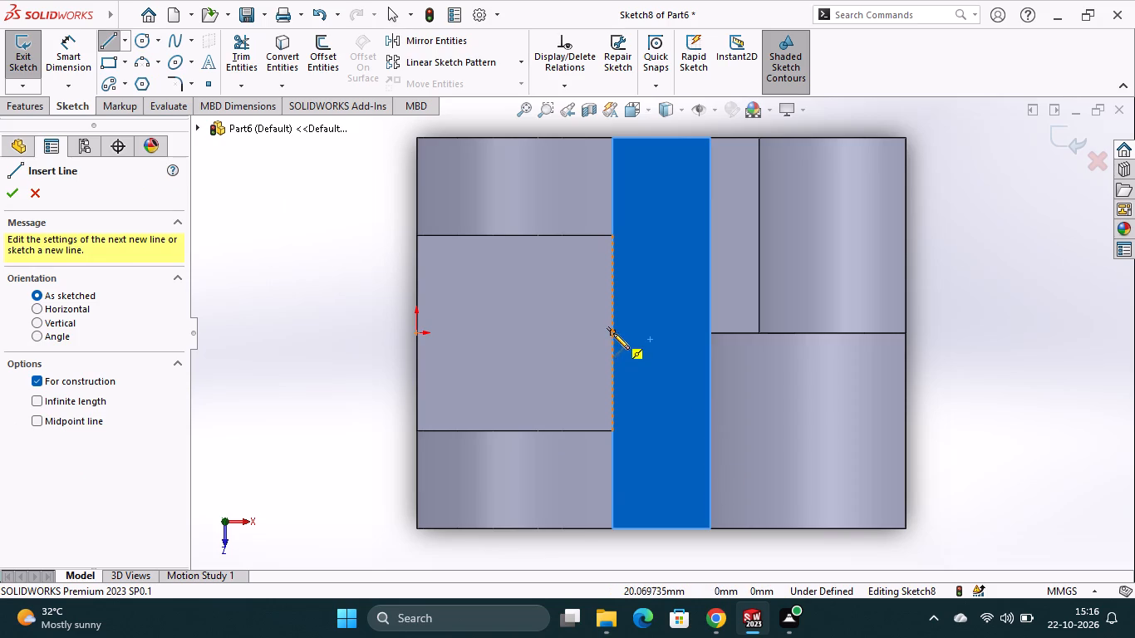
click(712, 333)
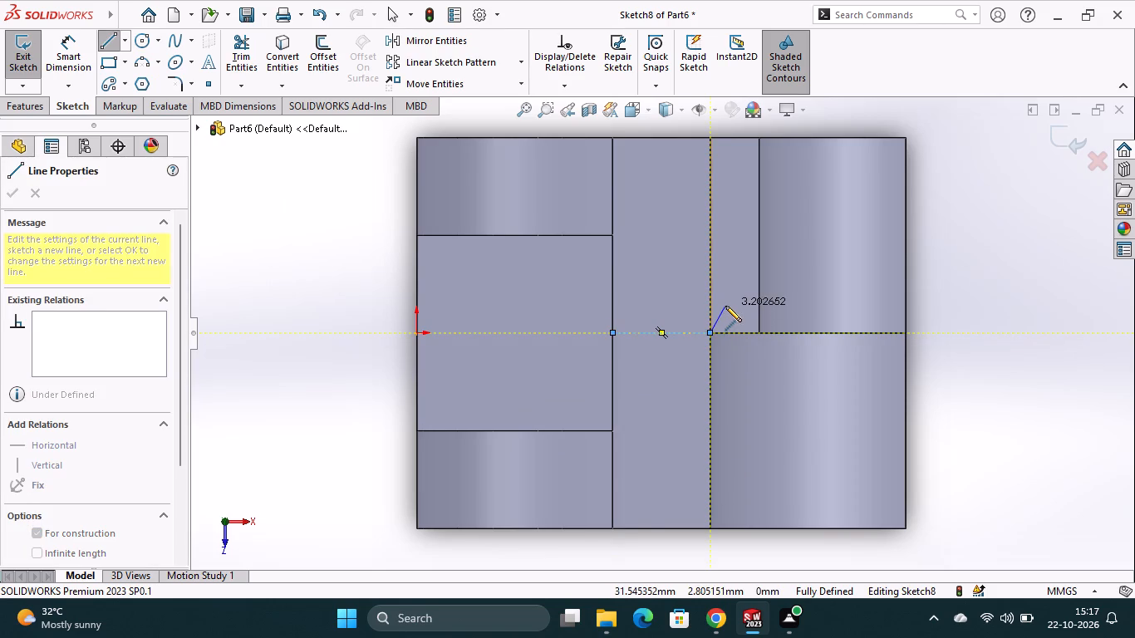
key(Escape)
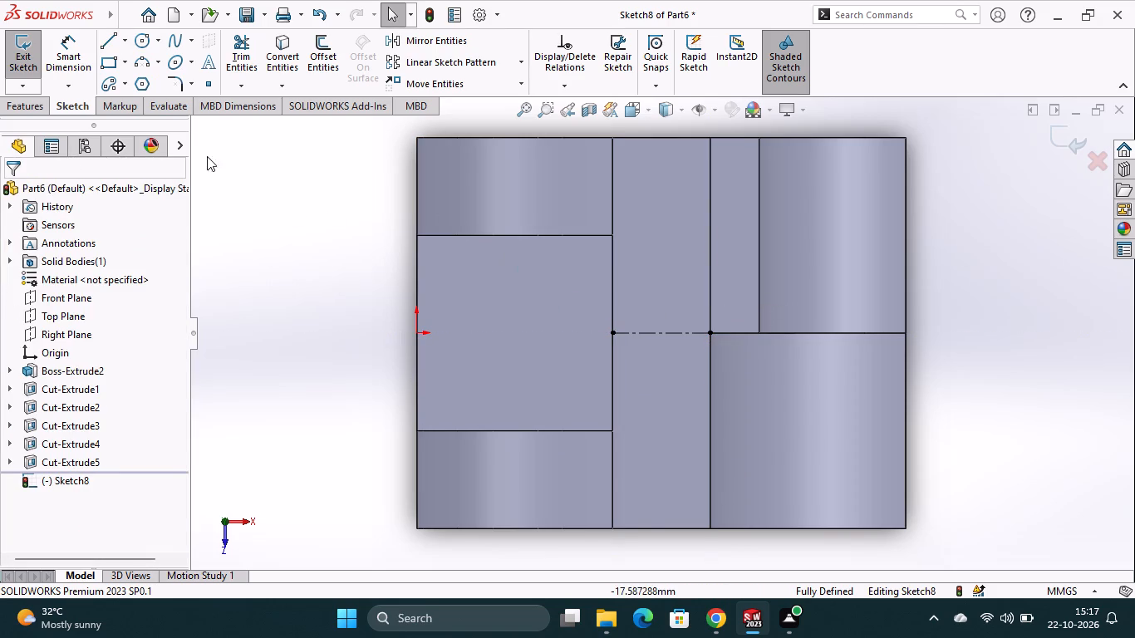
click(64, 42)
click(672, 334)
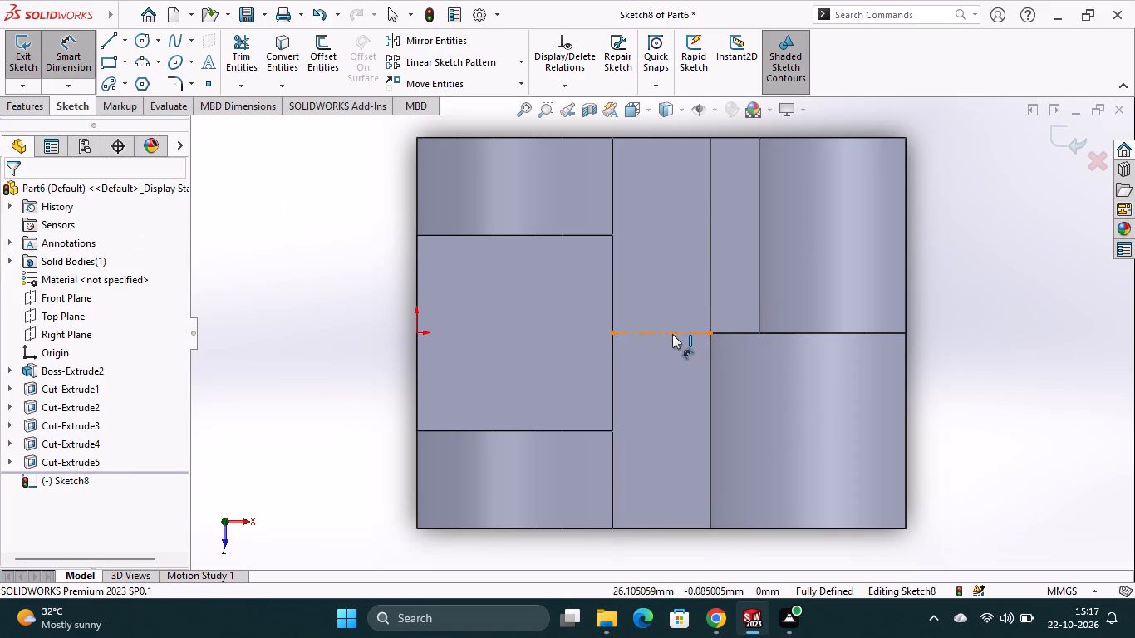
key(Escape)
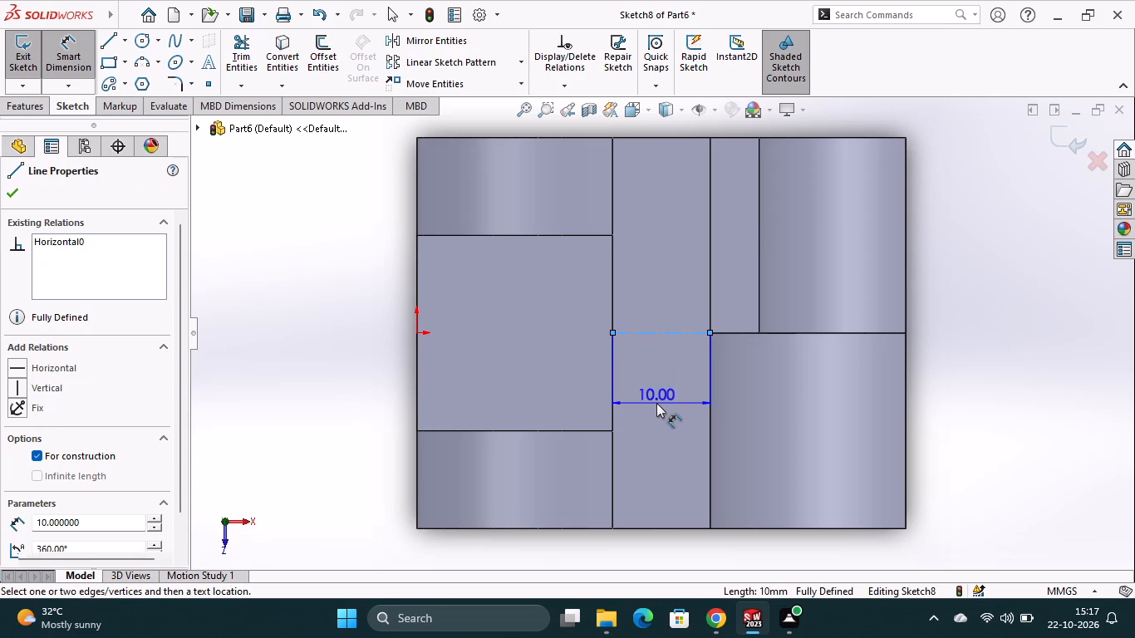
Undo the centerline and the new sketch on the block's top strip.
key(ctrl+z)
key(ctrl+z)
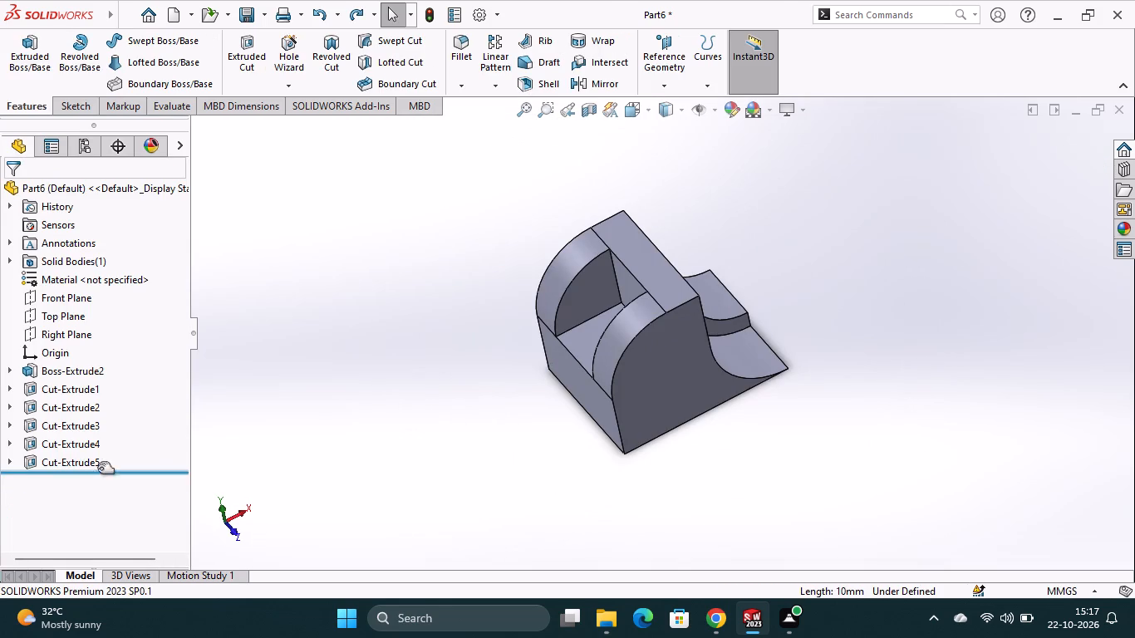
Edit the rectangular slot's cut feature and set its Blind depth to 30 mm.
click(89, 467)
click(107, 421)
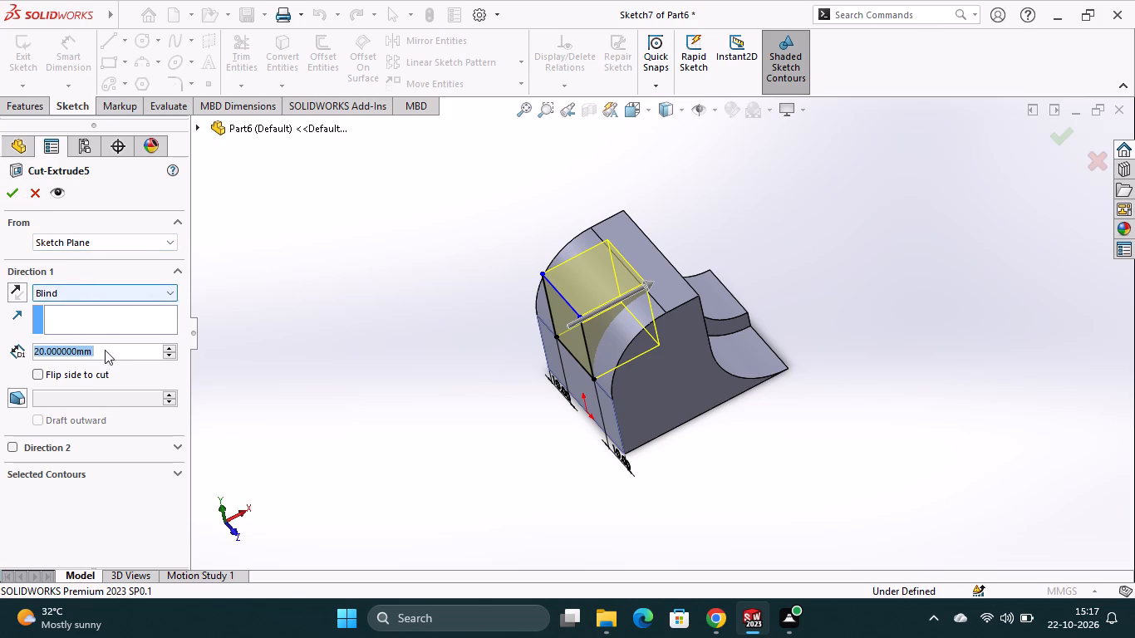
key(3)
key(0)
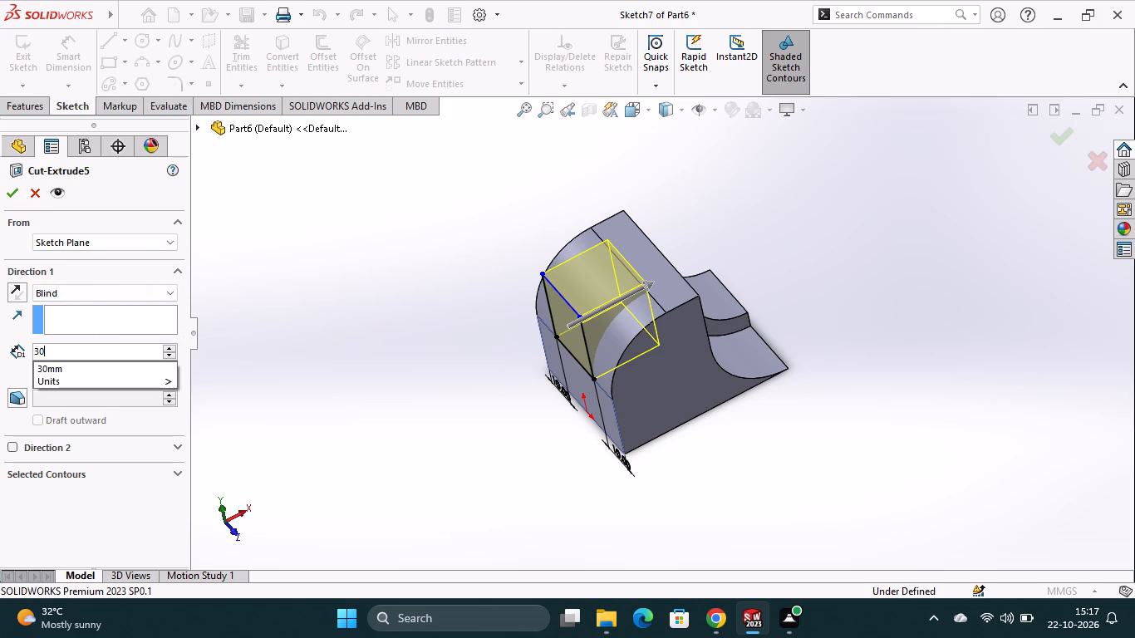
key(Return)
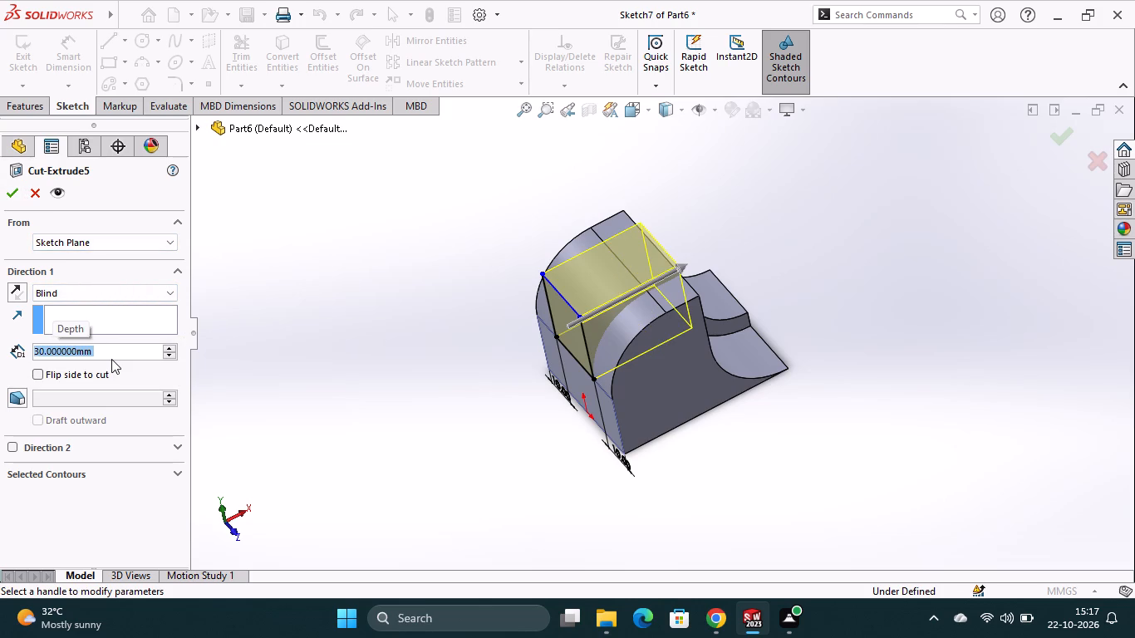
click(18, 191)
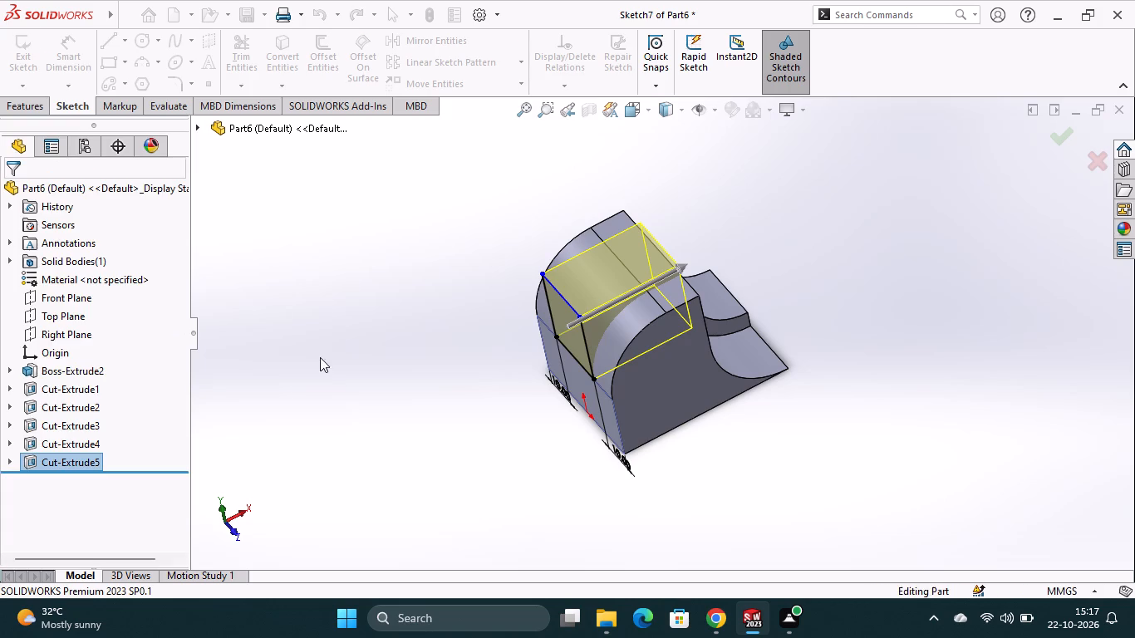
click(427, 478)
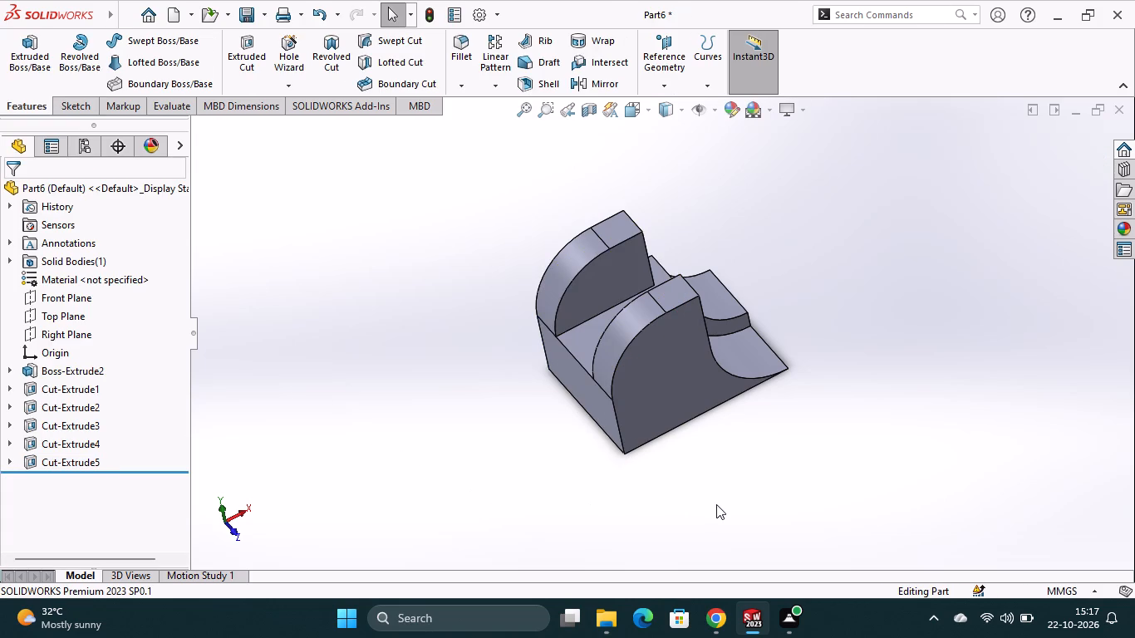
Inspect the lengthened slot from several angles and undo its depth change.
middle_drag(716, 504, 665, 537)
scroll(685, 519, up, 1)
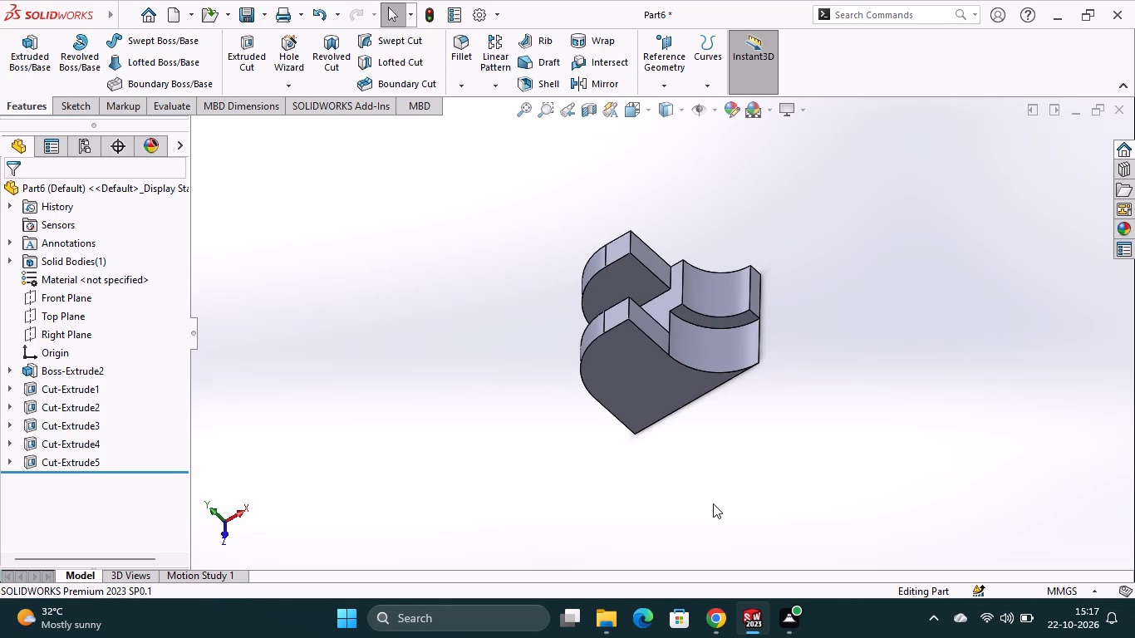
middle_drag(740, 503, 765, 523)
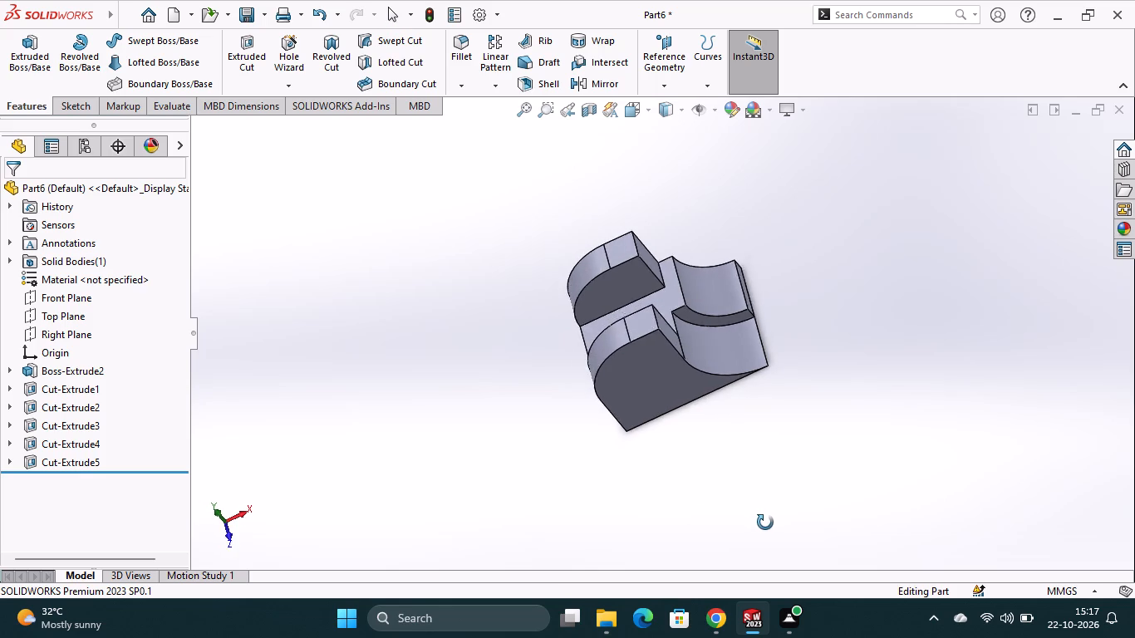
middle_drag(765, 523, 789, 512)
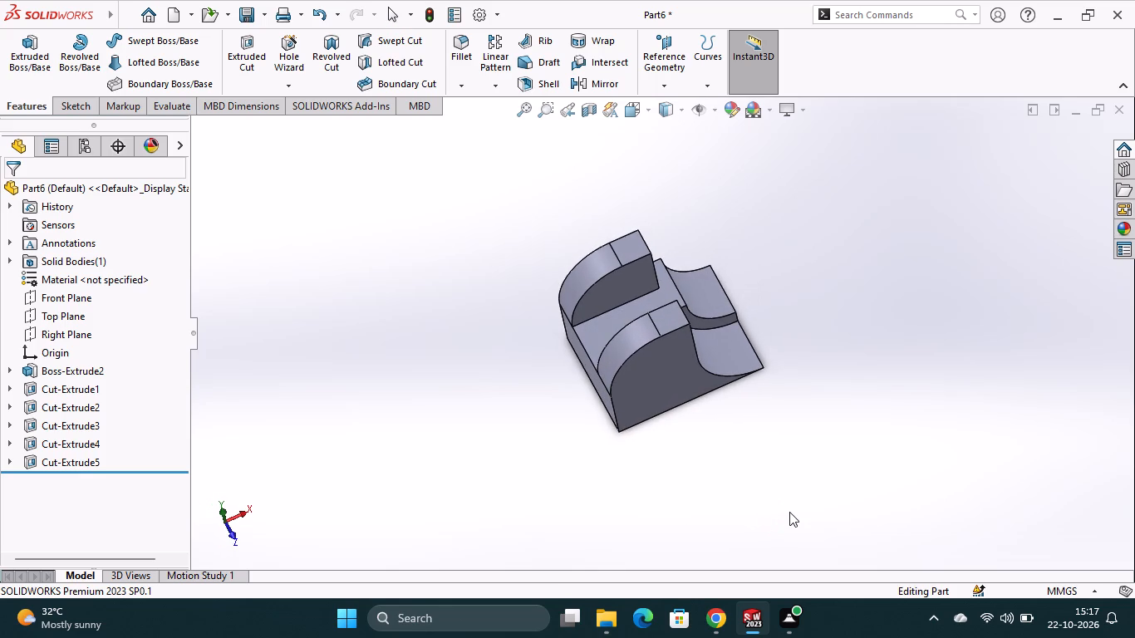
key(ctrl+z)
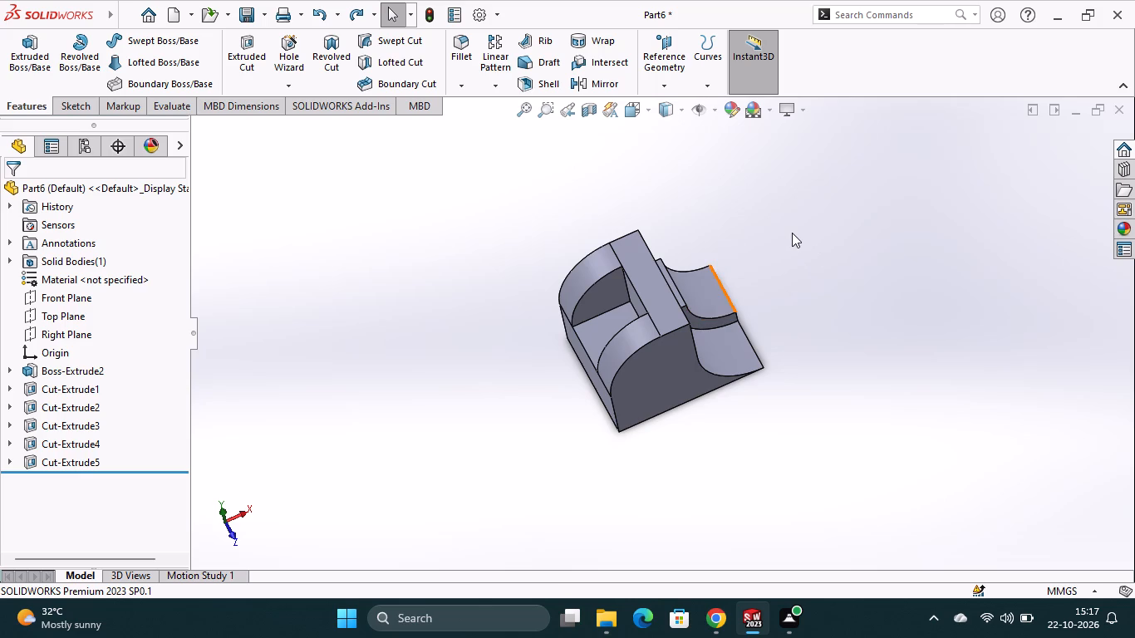
Start a sketch on the block's flat top strip and convert the face's outline into sketch entities.
click(648, 269)
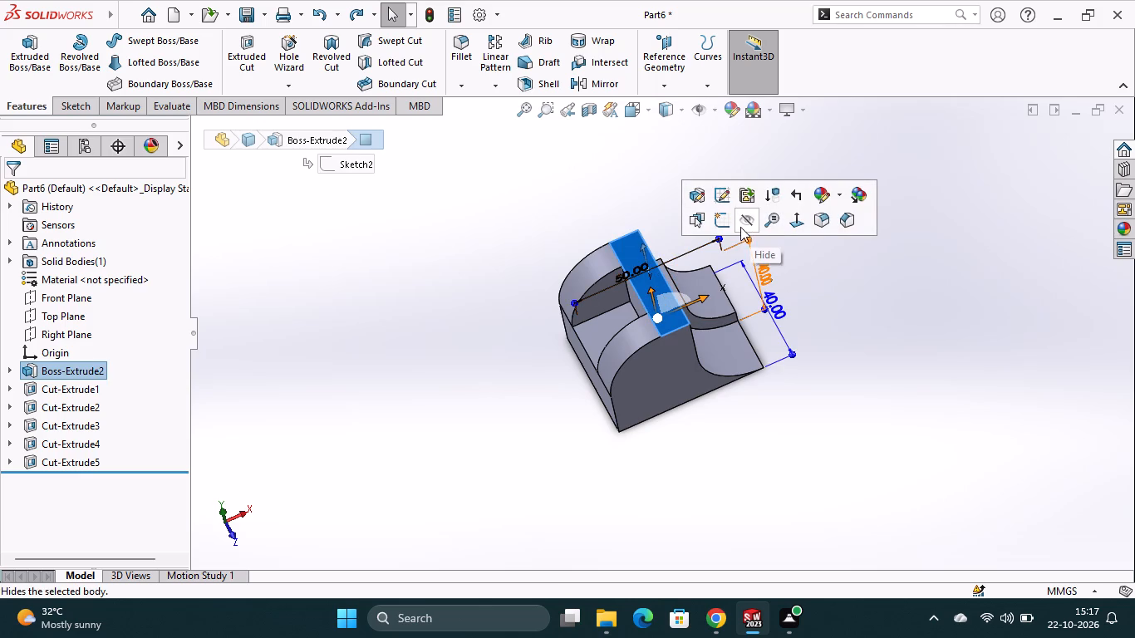
click(725, 223)
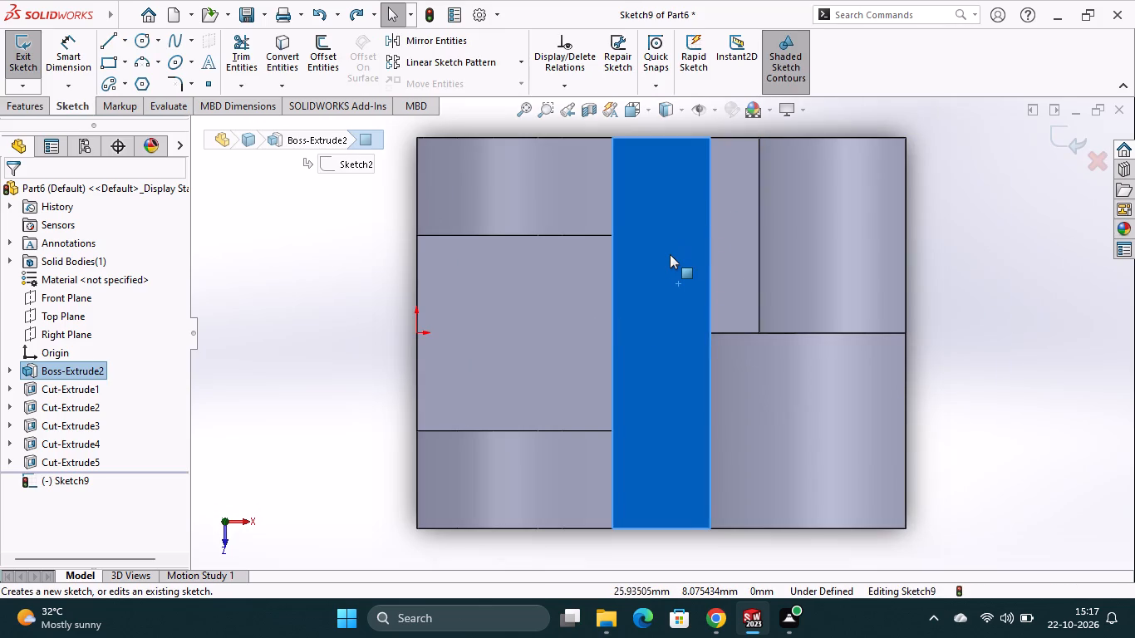
scroll(670, 254, up, 2)
click(292, 56)
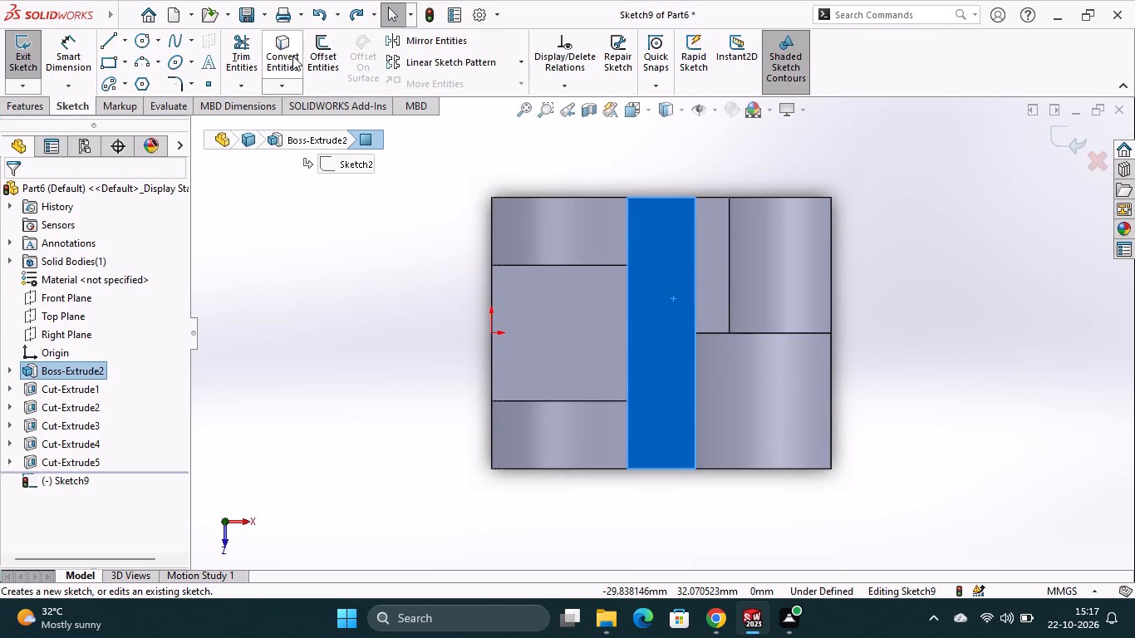
click(665, 348)
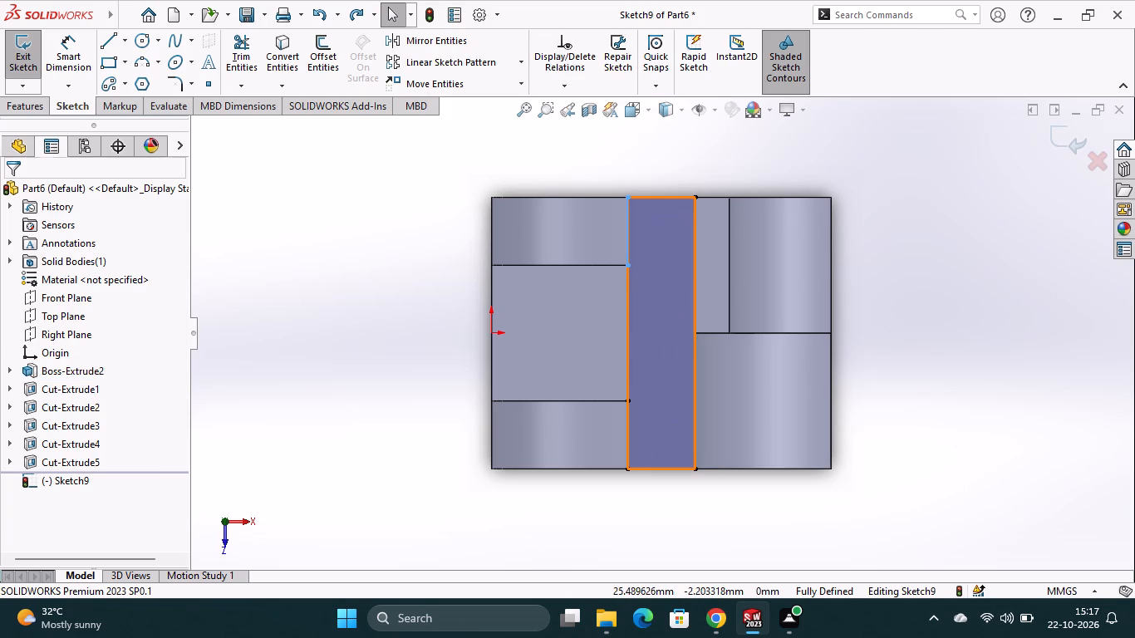
click(9, 194)
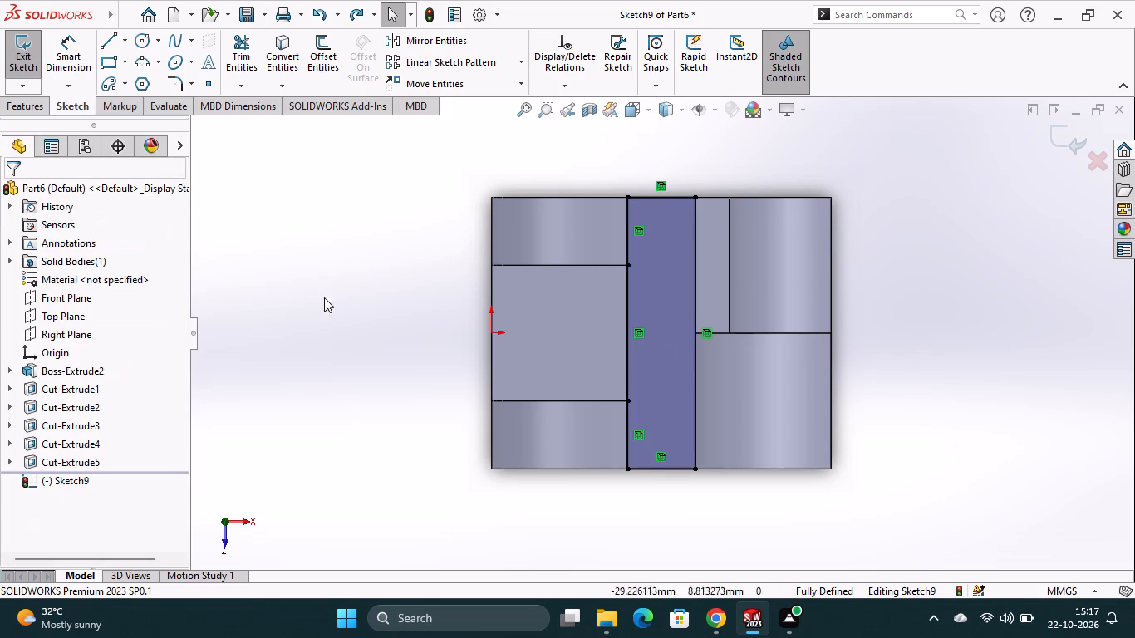
Cut-extrude the converted top strip outline downward with a Blind depth of 20 mm.
click(33, 106)
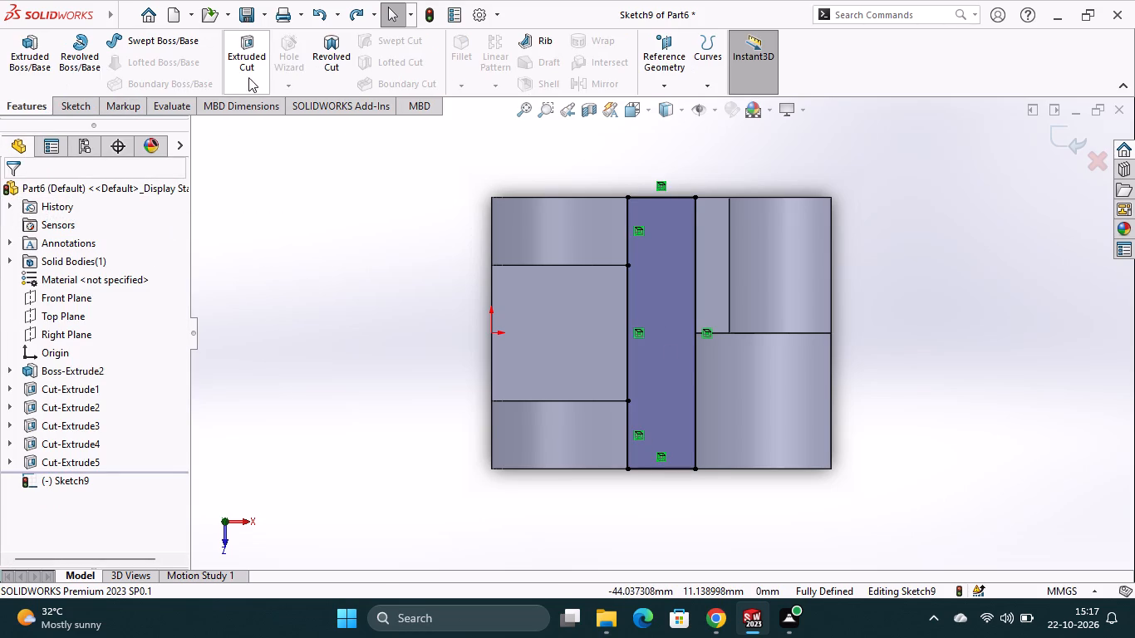
click(242, 76)
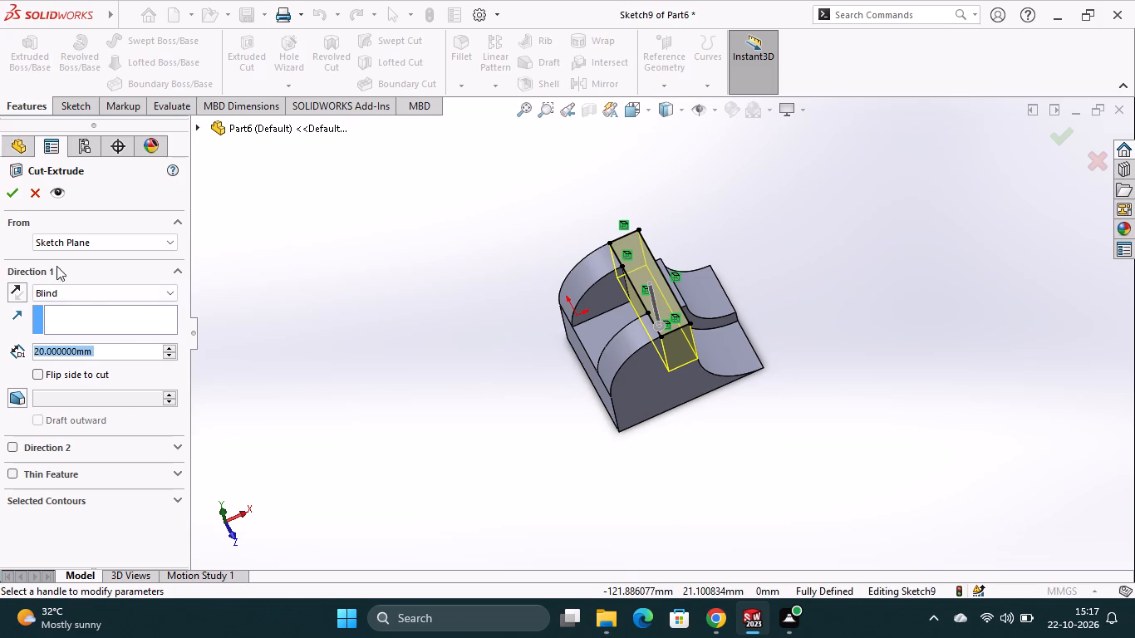
click(15, 199)
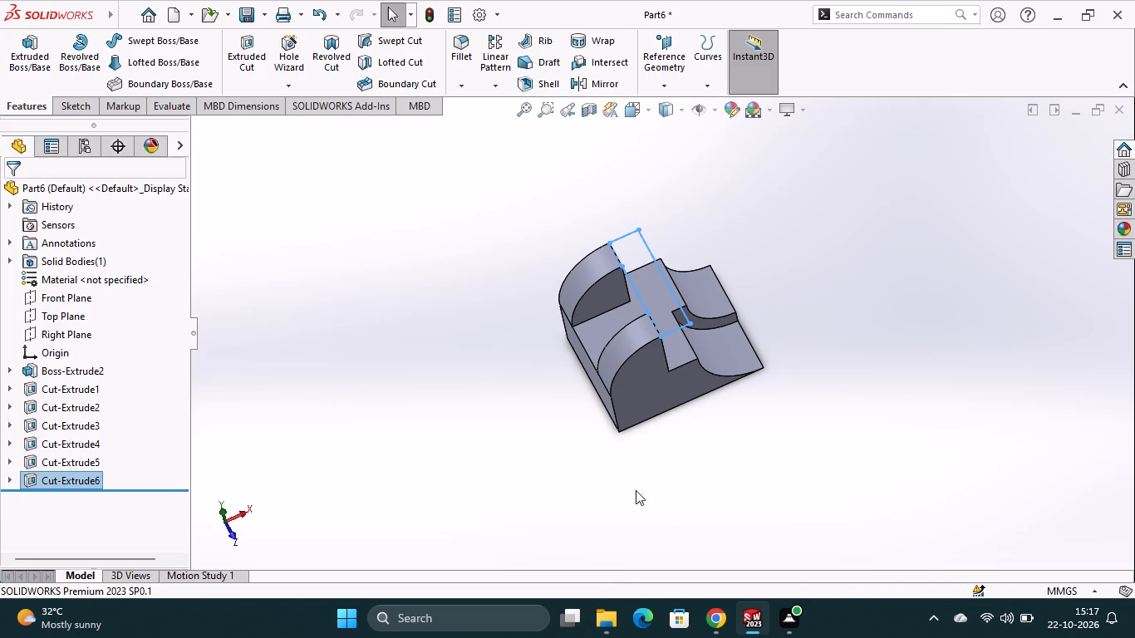
click(636, 490)
Sketch a closed 20 by 20 mm square with lines on the flat face between the two quarter-round walls.
scroll(703, 477, down, 1)
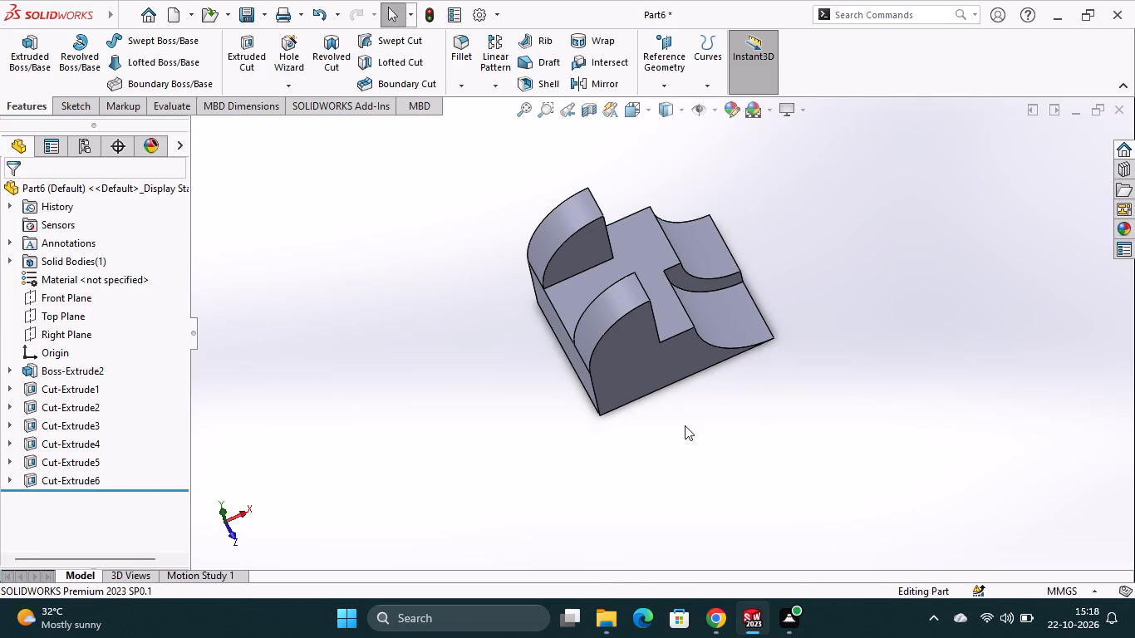
middle_drag(685, 425, 673, 445)
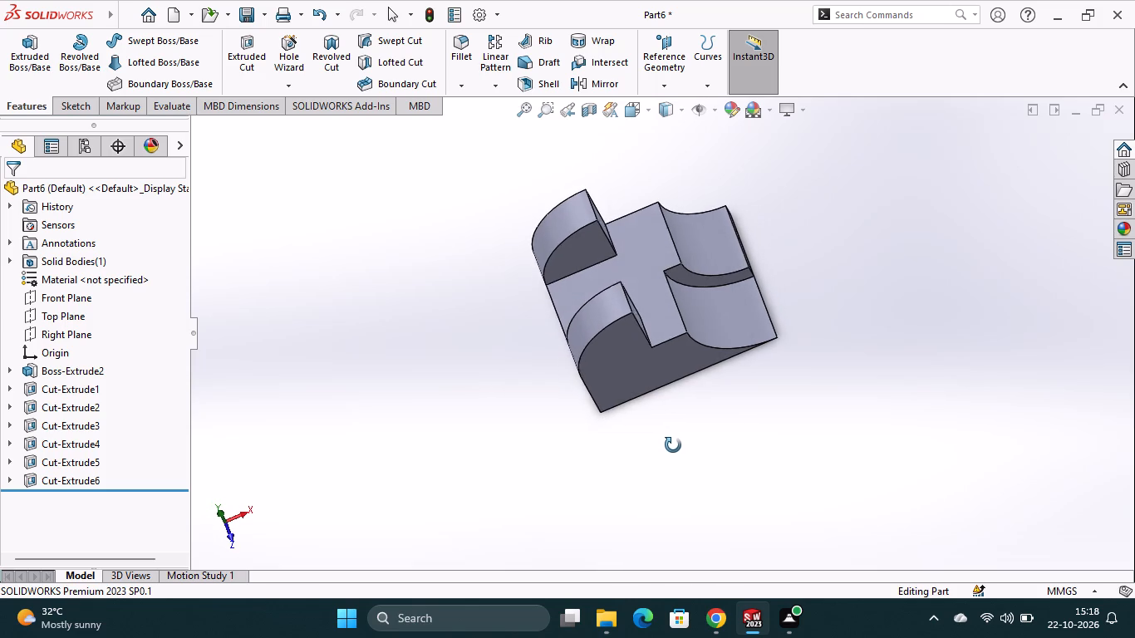
middle_drag(673, 445, 674, 445)
click(575, 286)
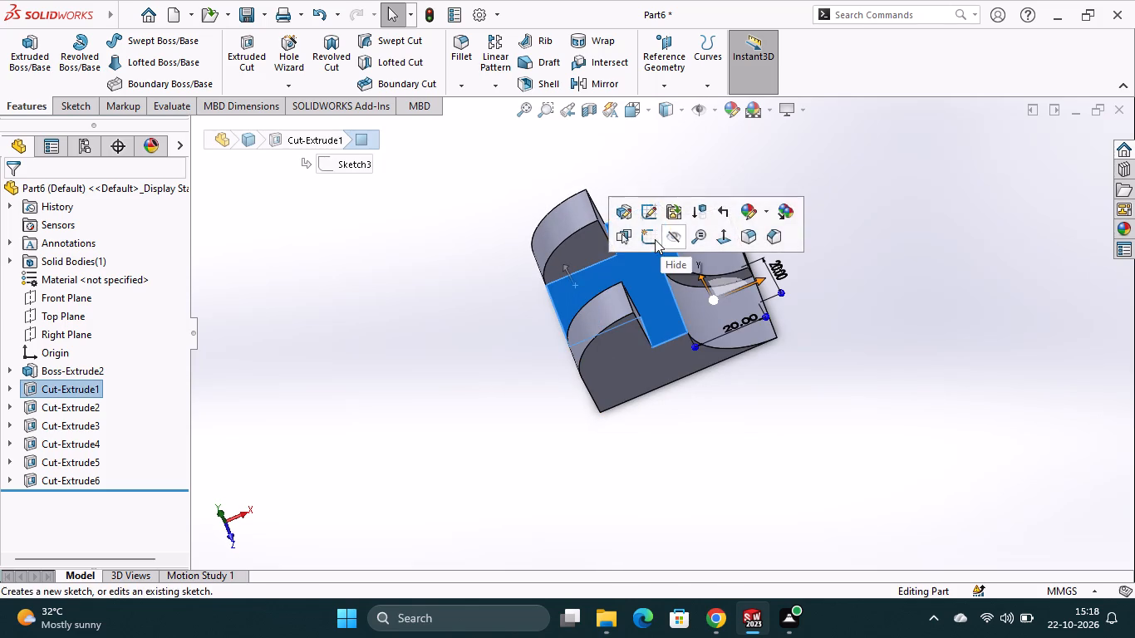
click(654, 238)
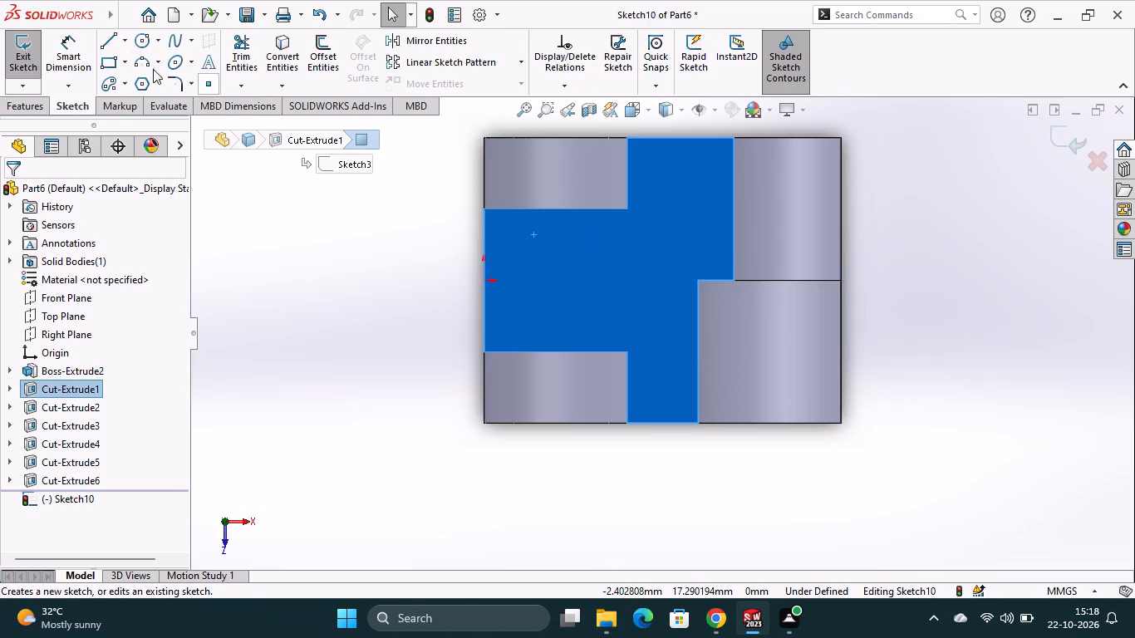
click(112, 38)
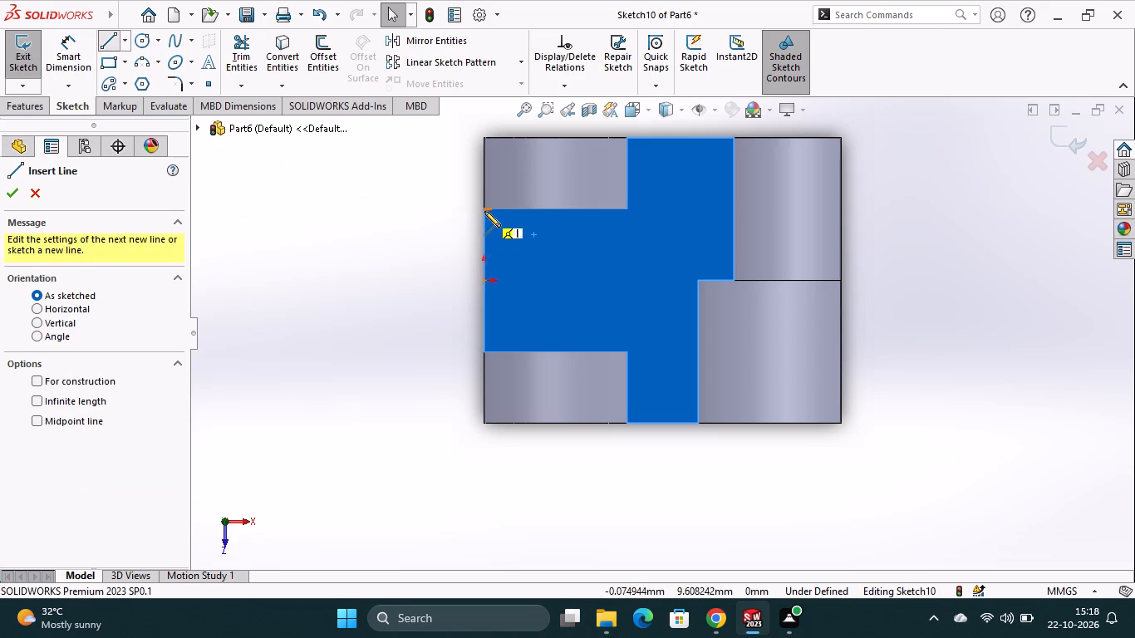
click(484, 209)
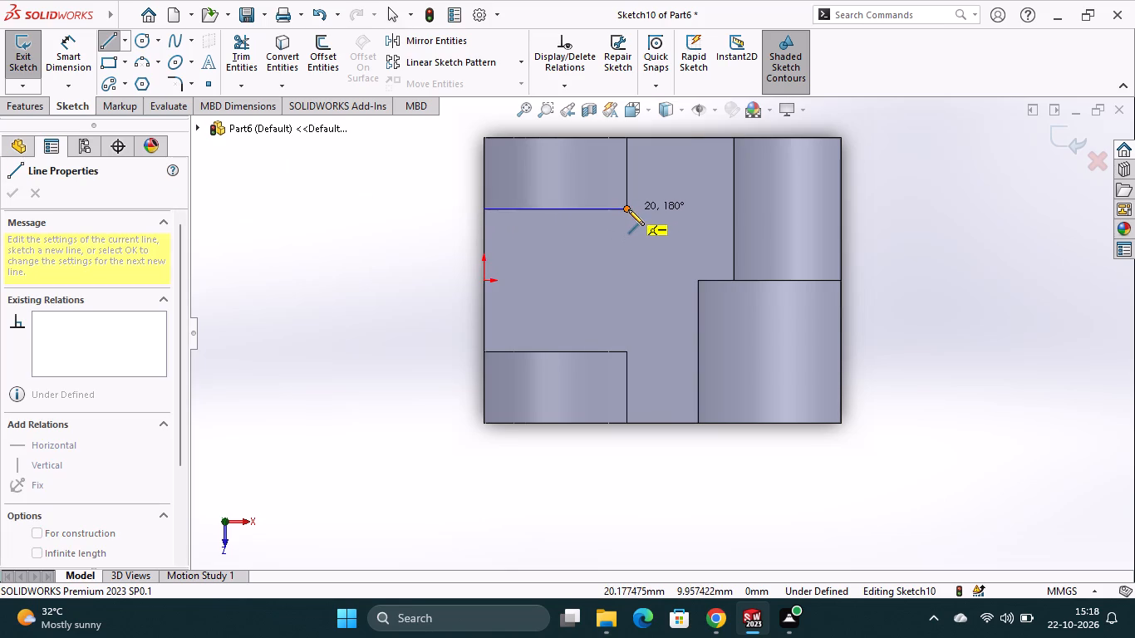
click(628, 209)
click(625, 351)
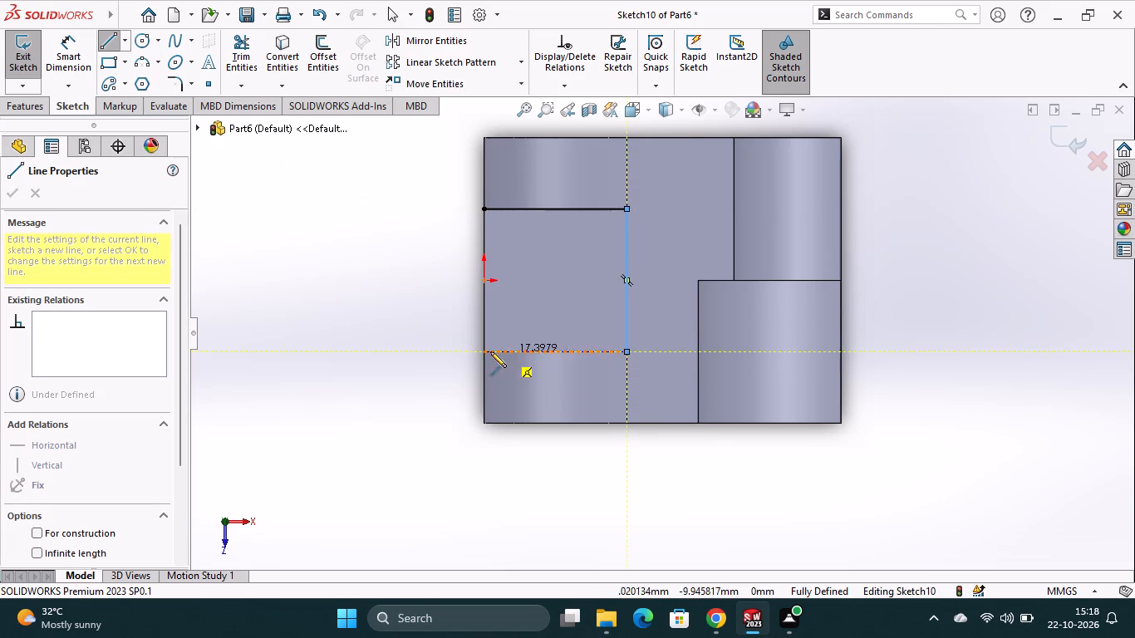
click(484, 351)
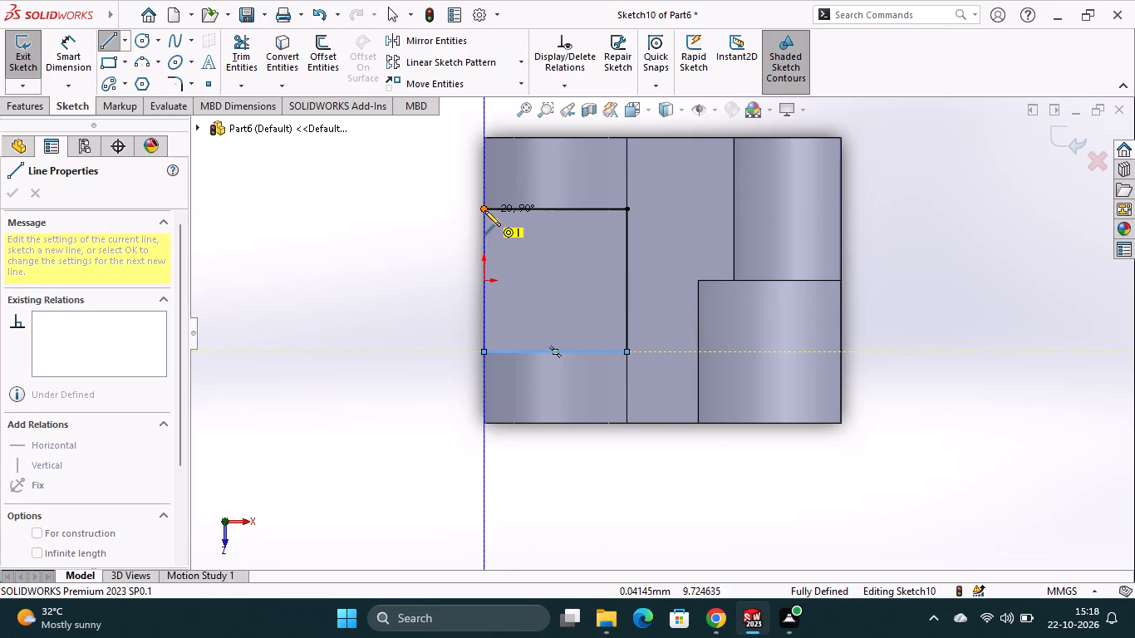
click(484, 209)
key(Escape)
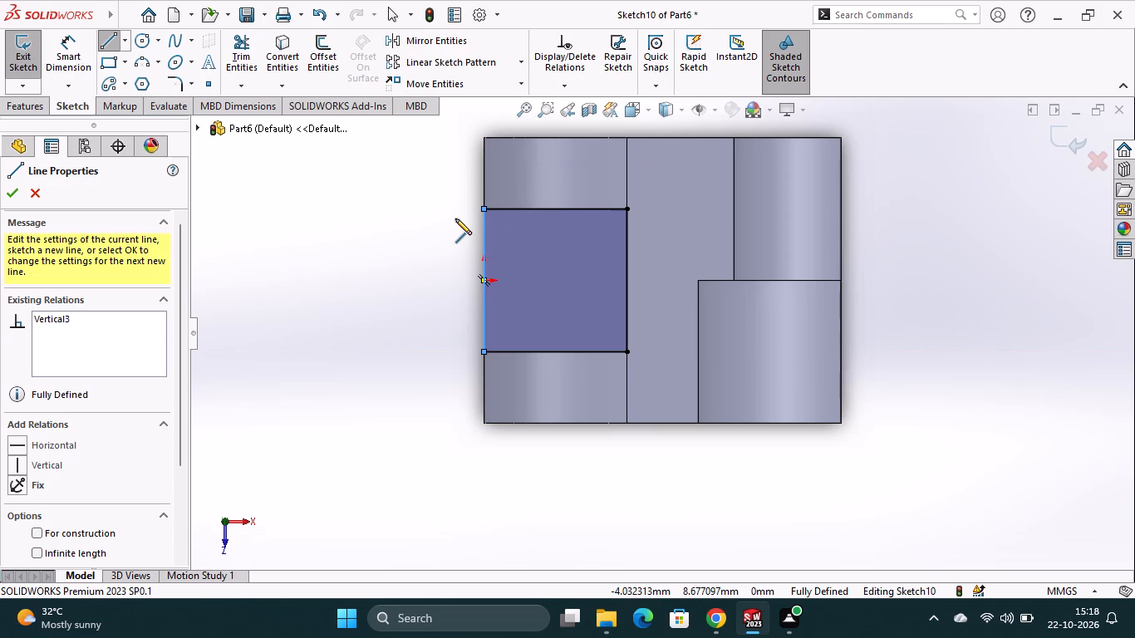
Boss-extrude the square sketch upward with a Blind depth of 10 mm.
click(27, 103)
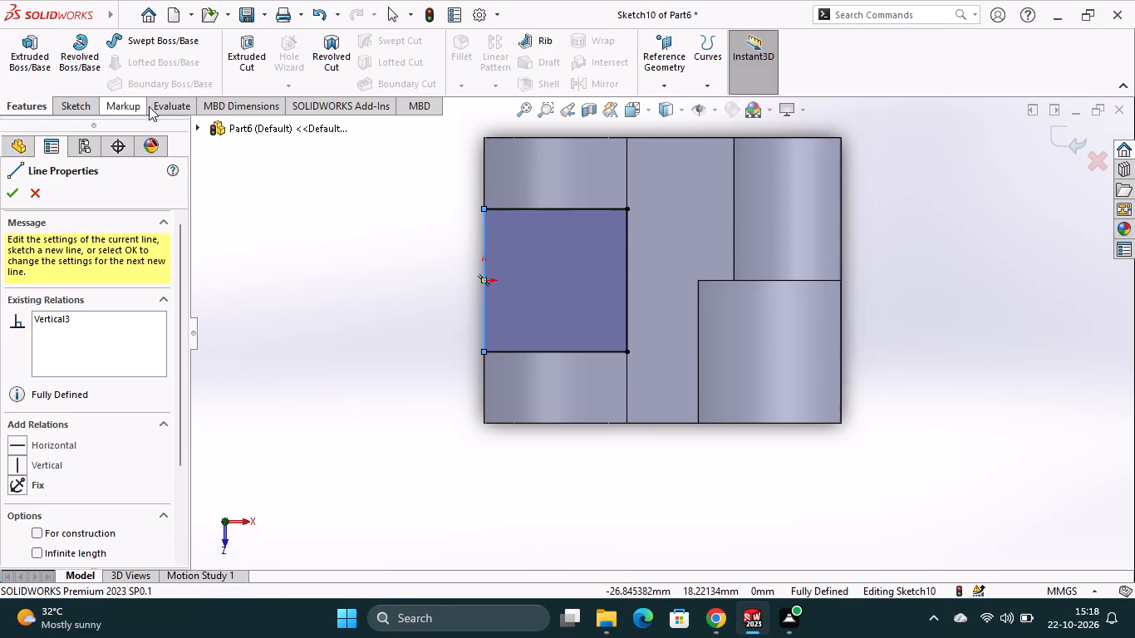
click(36, 67)
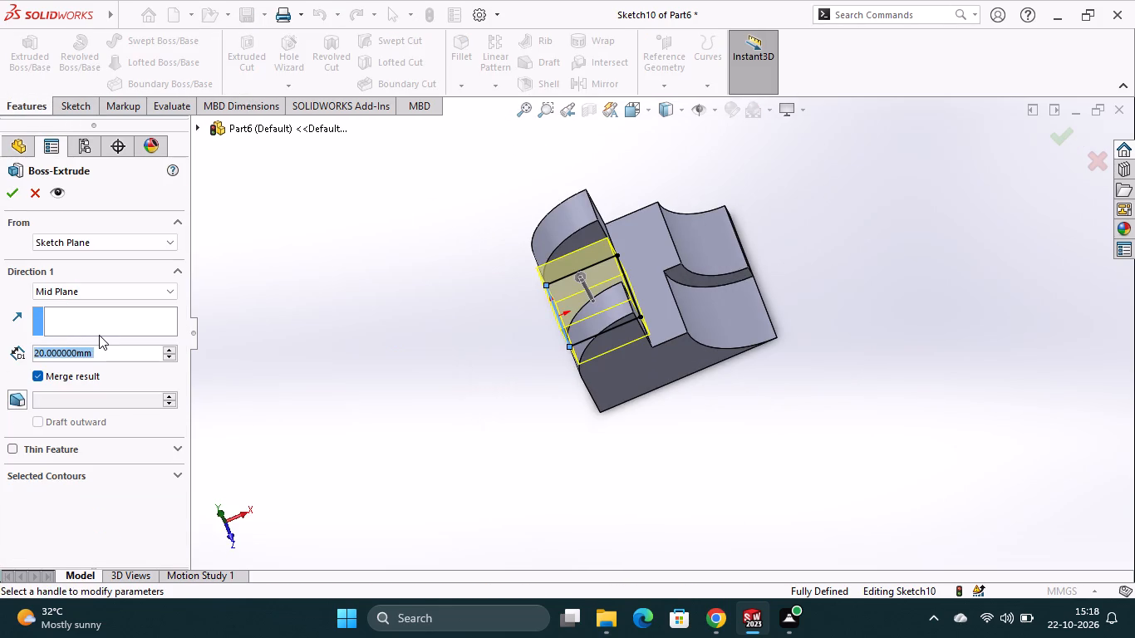
text(10)
key(Return)
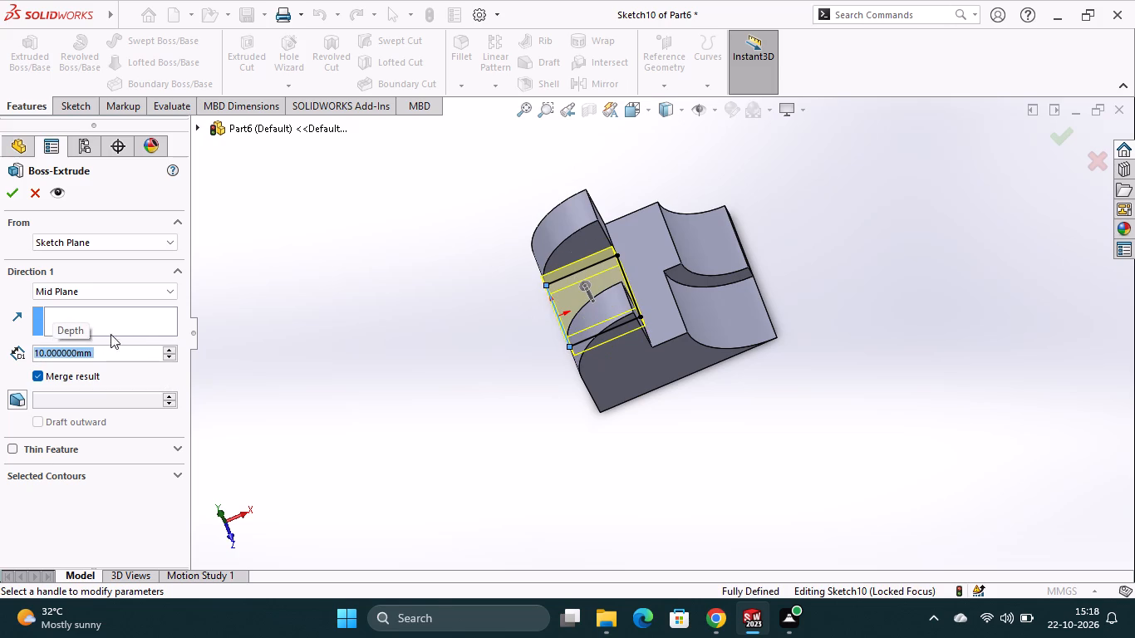
middle_drag(527, 436, 563, 350)
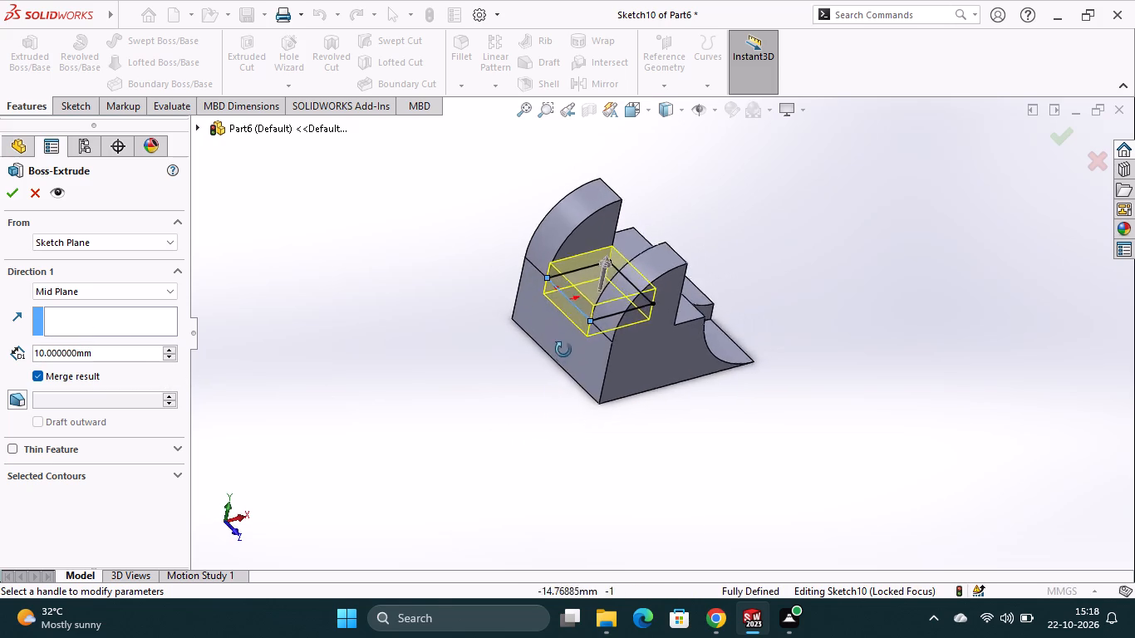
middle_drag(563, 350, 568, 320)
click(52, 292)
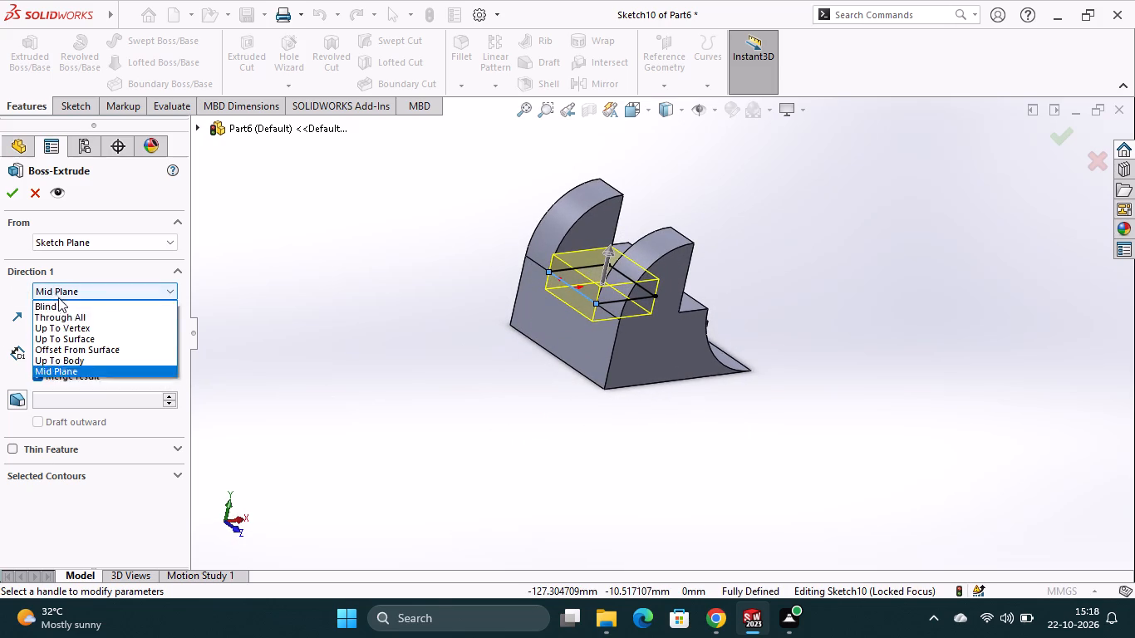
click(69, 306)
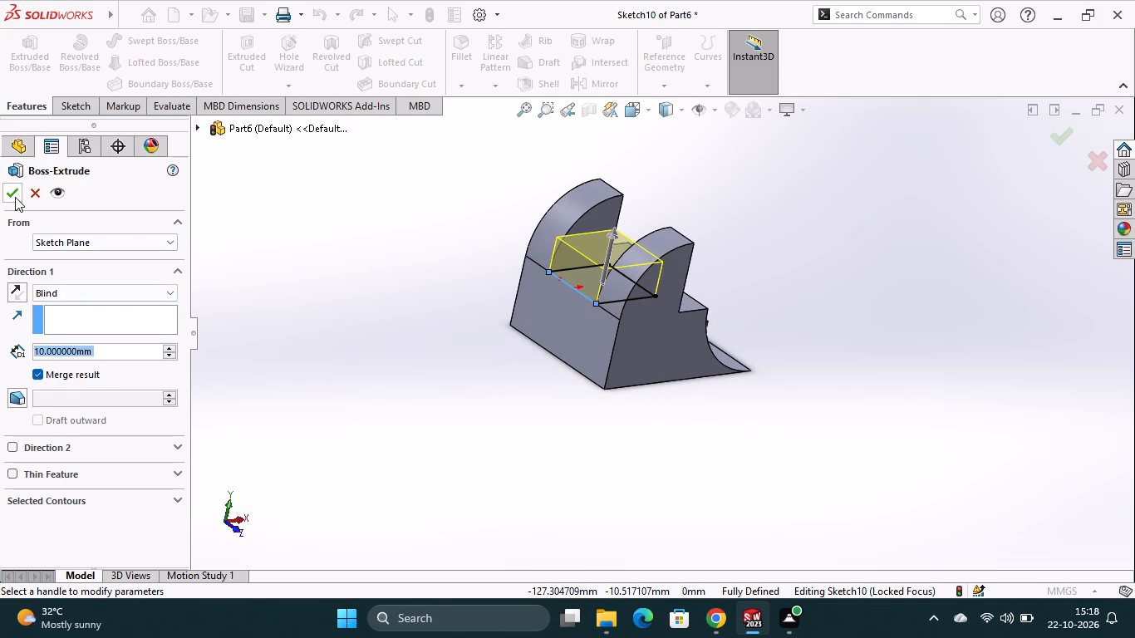
click(15, 197)
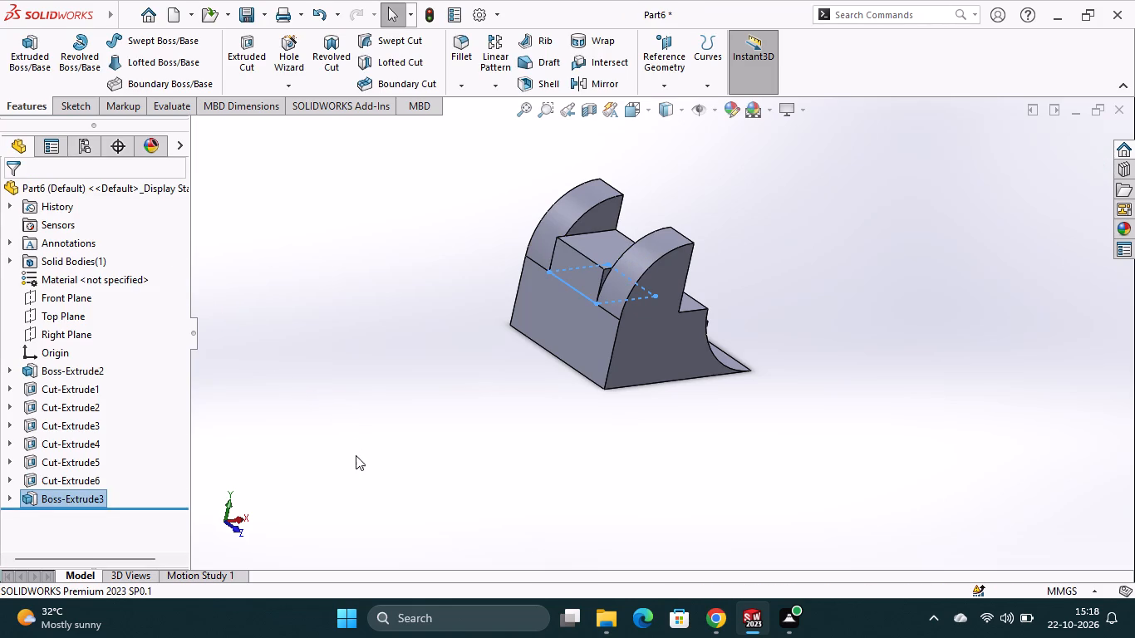
Examine the new raised block between the two quarter-round walls and how it meets their curved surfaces.
scroll(500, 390, down, 2)
scroll(538, 390, up, 2)
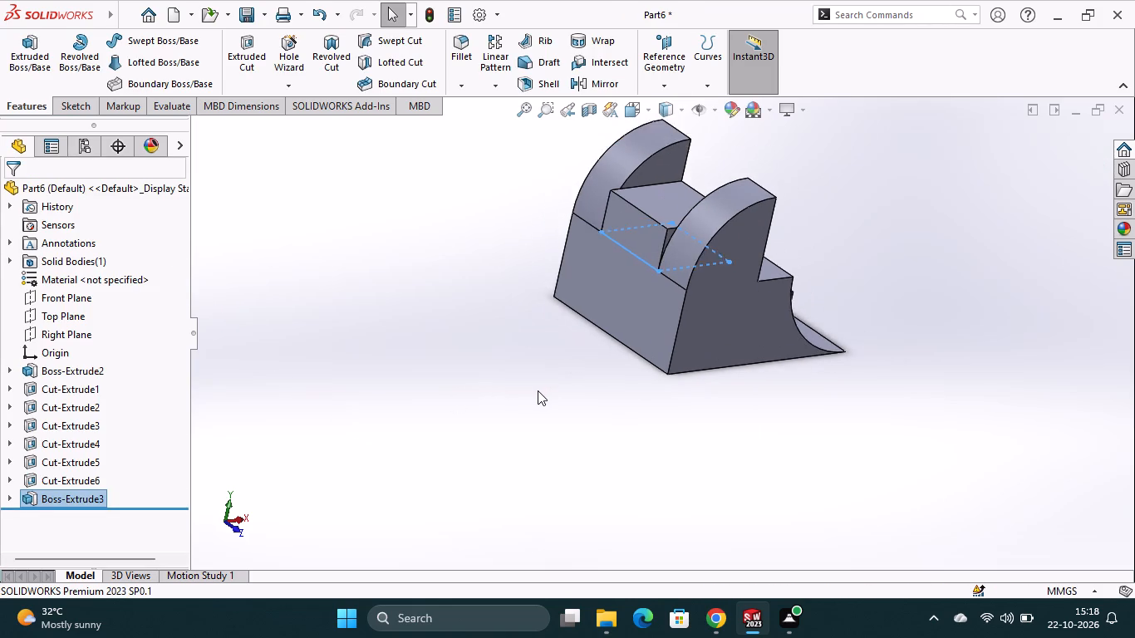
scroll(583, 404, up, 2)
scroll(590, 376, down, 3)
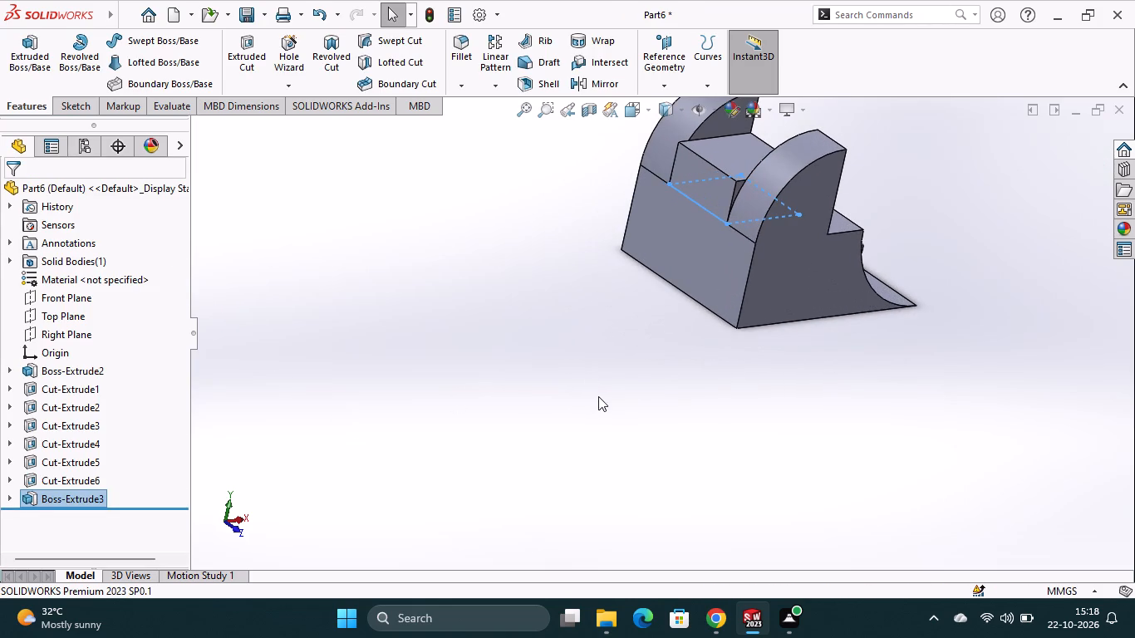
scroll(587, 420, up, 1)
scroll(587, 420, down, 1)
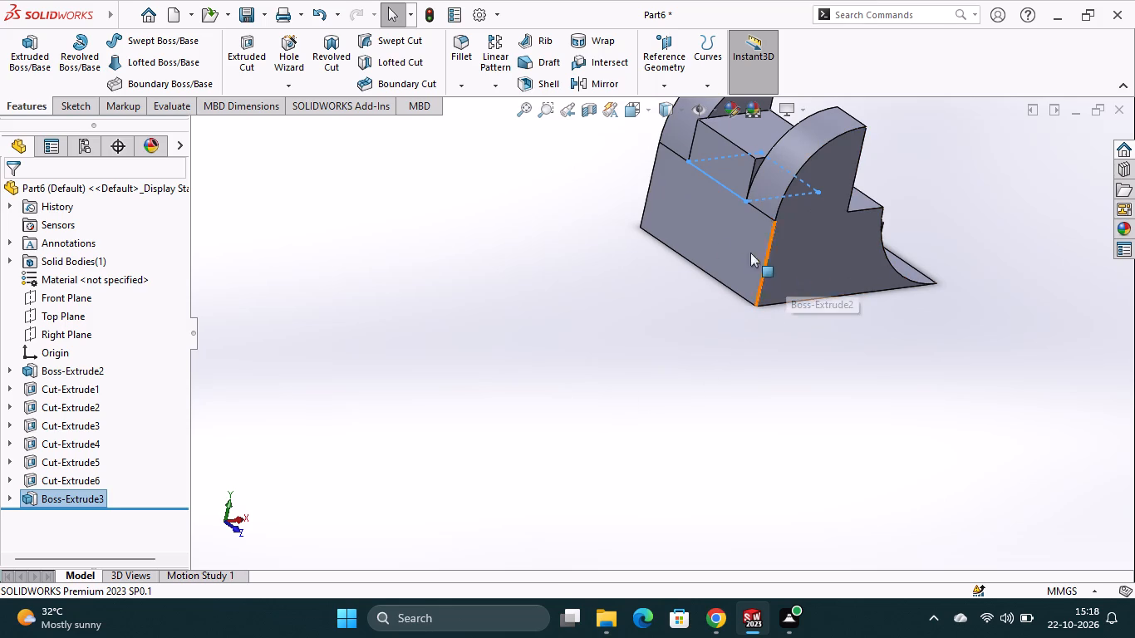
scroll(634, 312, up, 2)
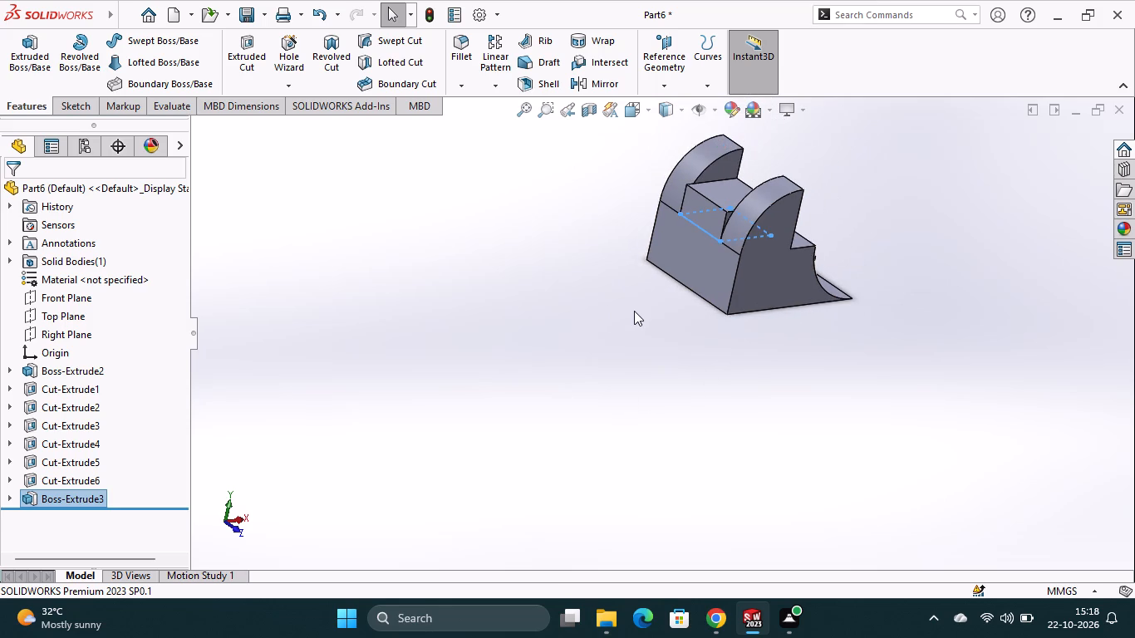
middle_drag(656, 359, 660, 380)
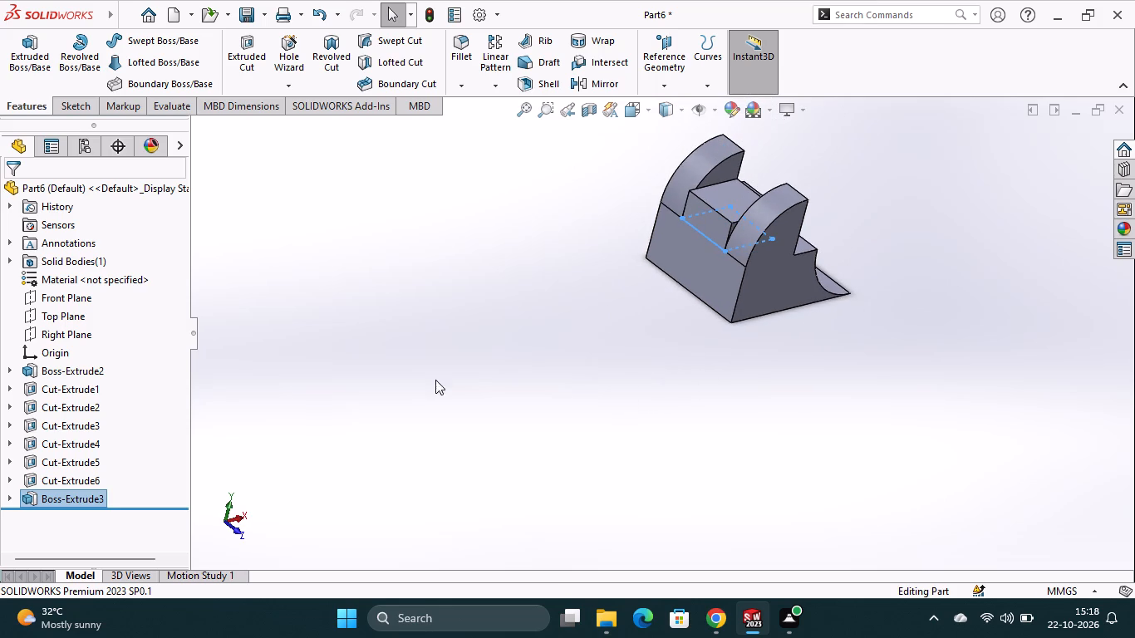
scroll(643, 229, up, 1)
scroll(653, 230, down, 2)
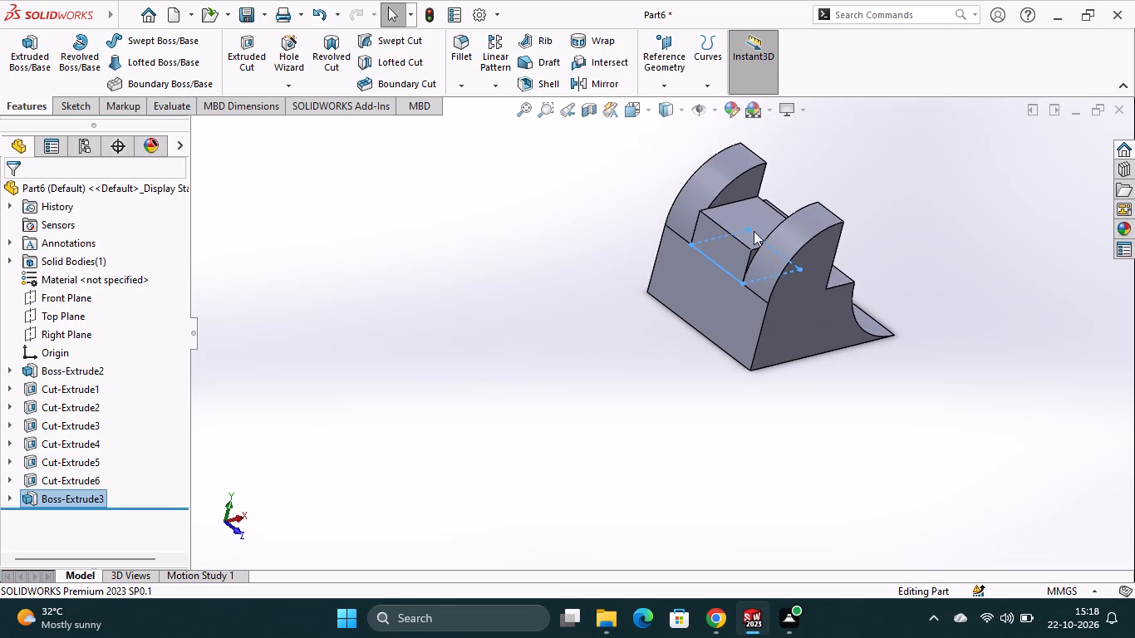
Start a sketch on the raised block's small protruding side face and convert the face's outline into sketch entities.
scroll(771, 238, down, 6)
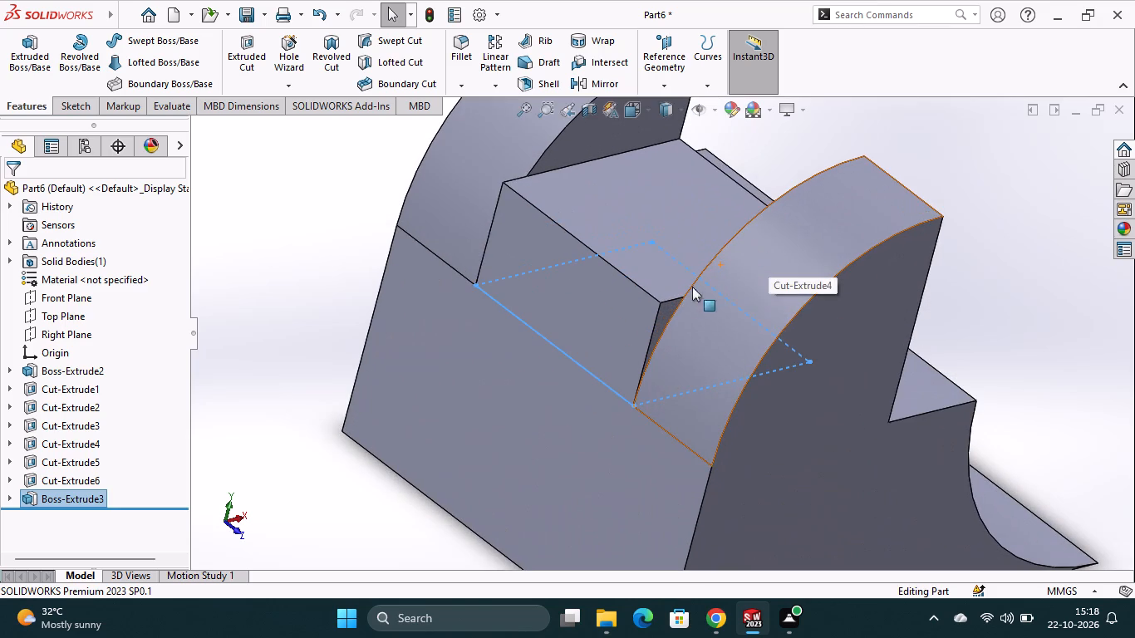
click(663, 318)
click(739, 268)
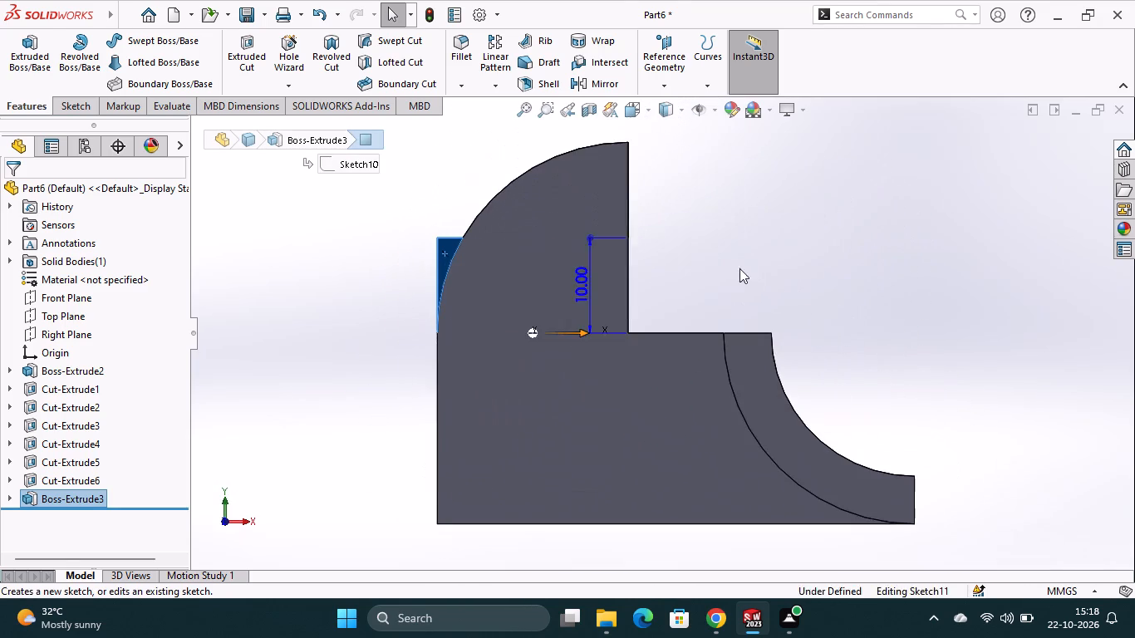
scroll(489, 268, down, 1)
scroll(501, 255, up, 2)
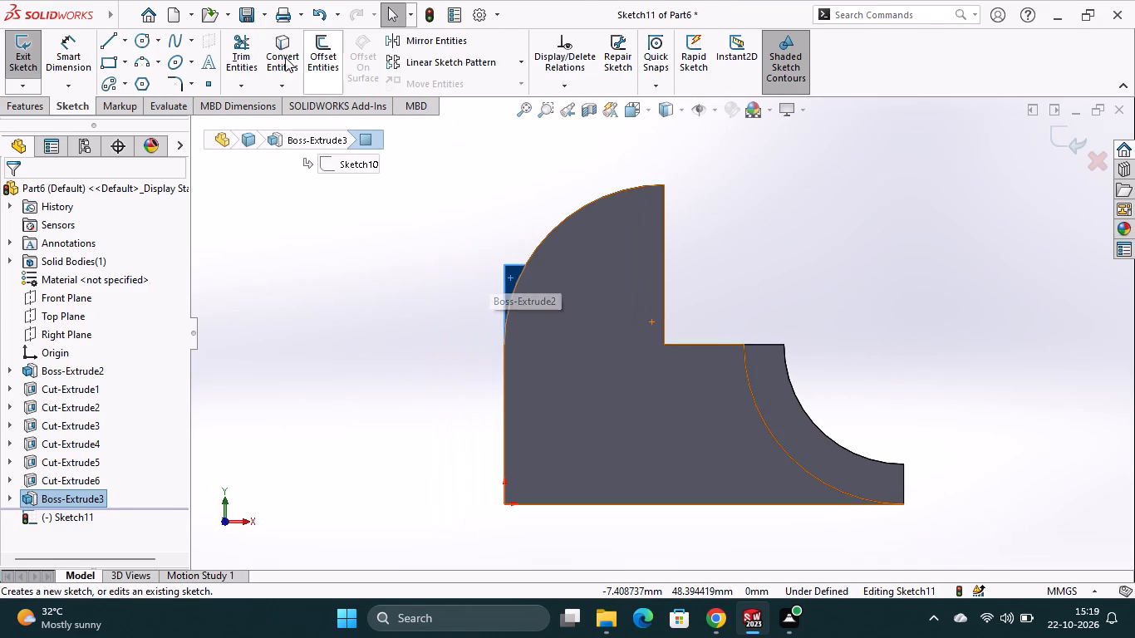
click(279, 45)
click(548, 237)
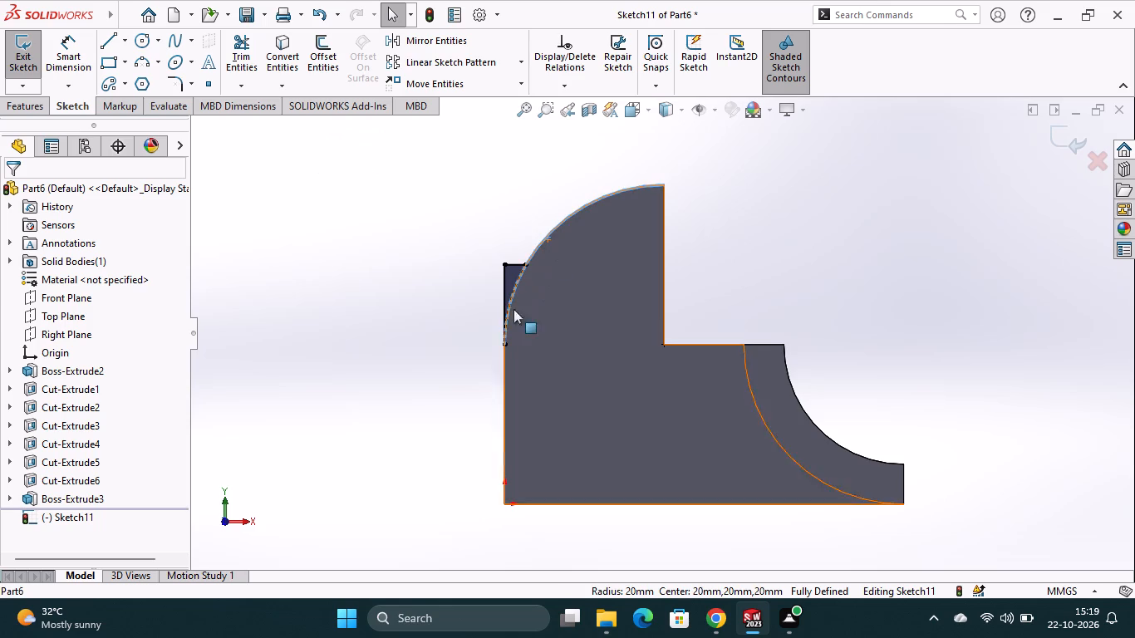
click(334, 327)
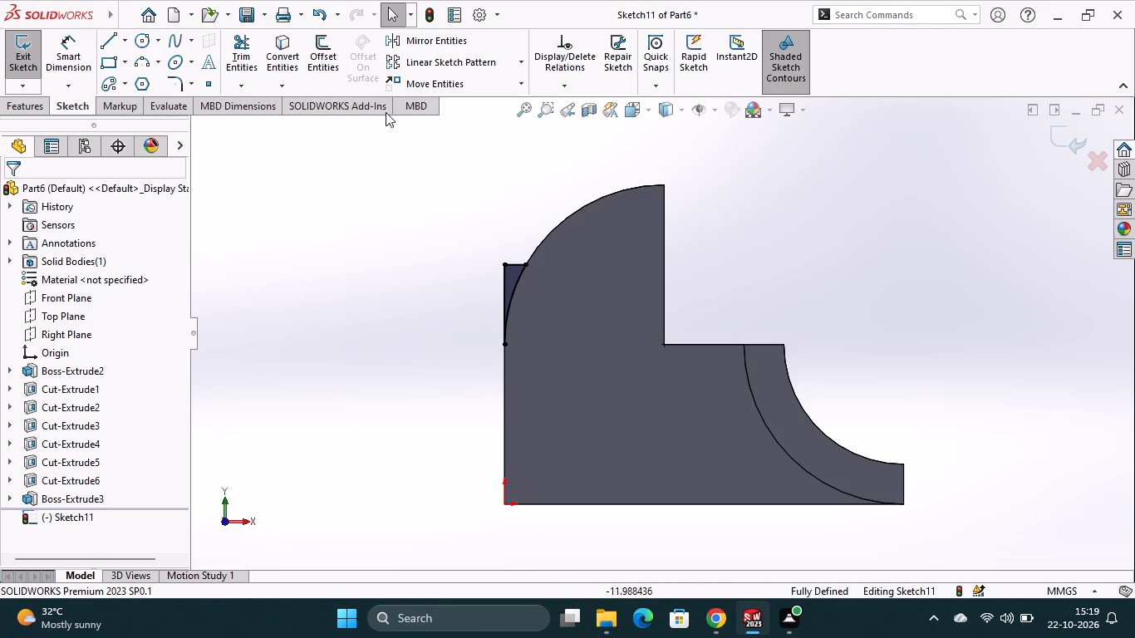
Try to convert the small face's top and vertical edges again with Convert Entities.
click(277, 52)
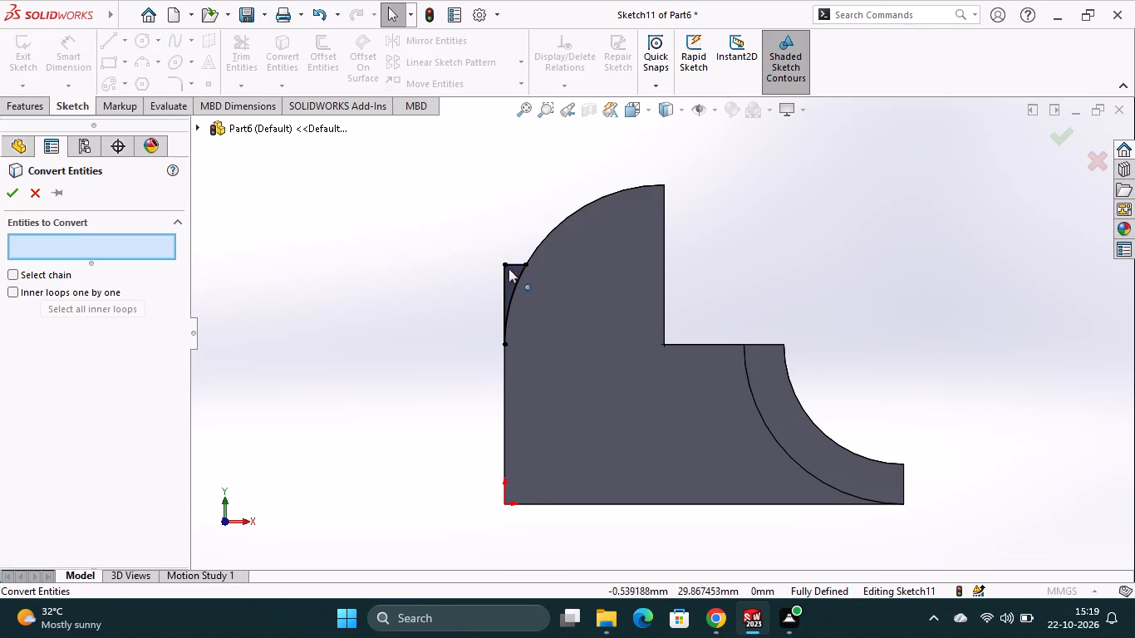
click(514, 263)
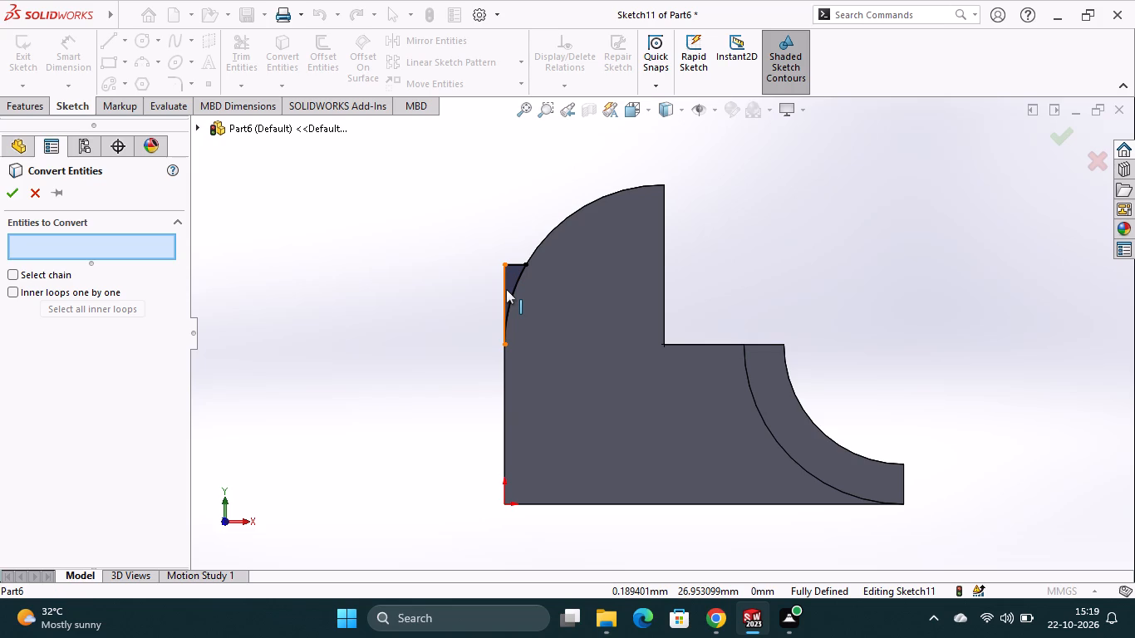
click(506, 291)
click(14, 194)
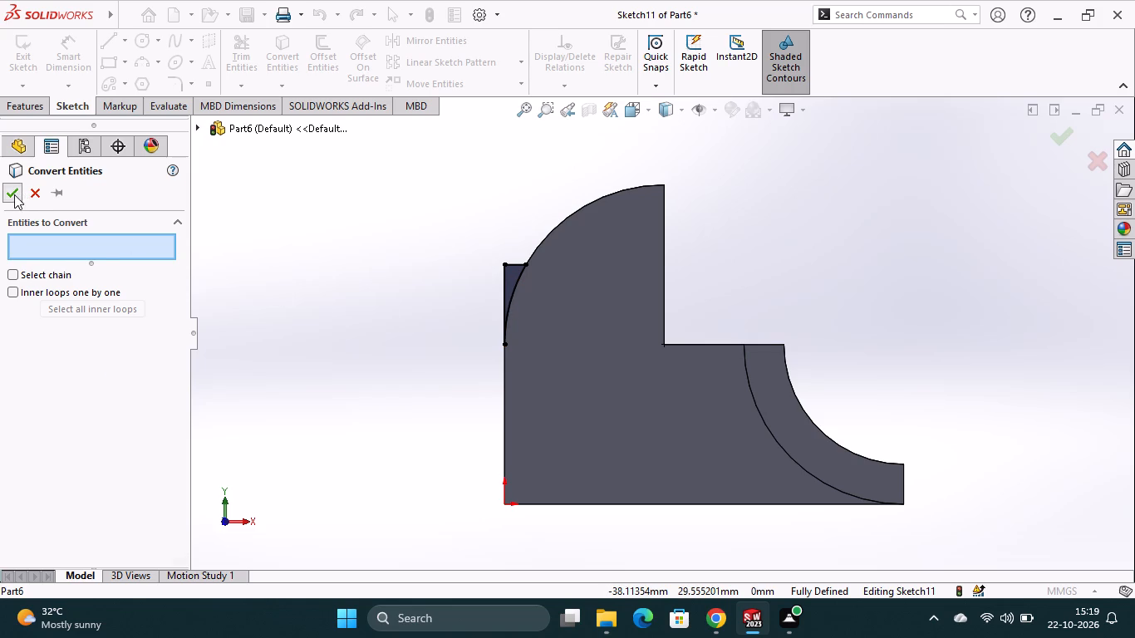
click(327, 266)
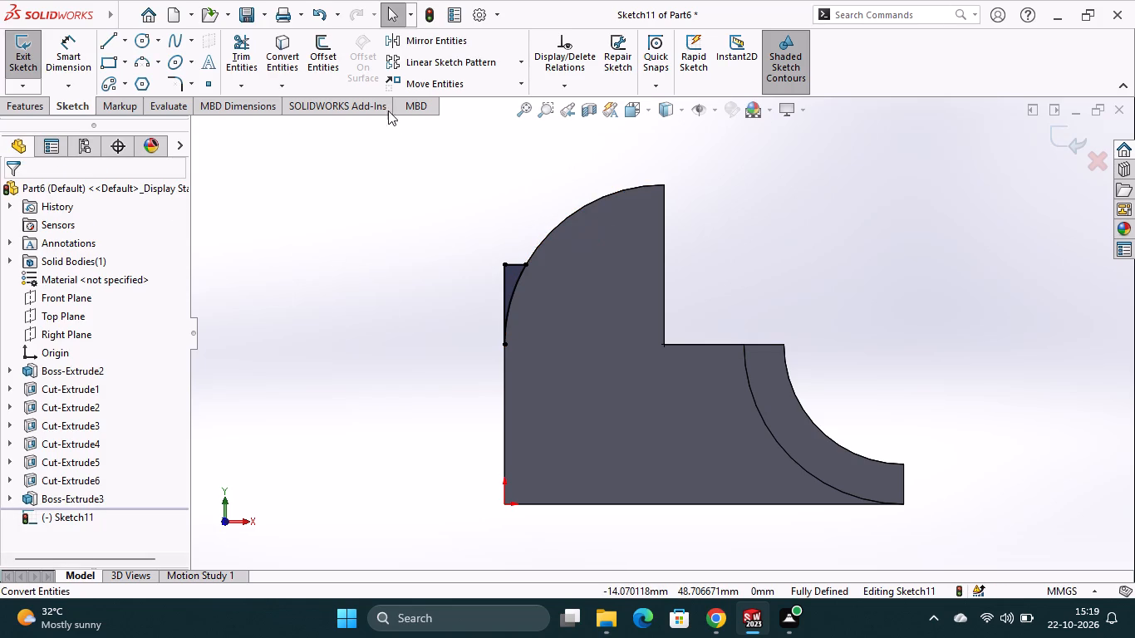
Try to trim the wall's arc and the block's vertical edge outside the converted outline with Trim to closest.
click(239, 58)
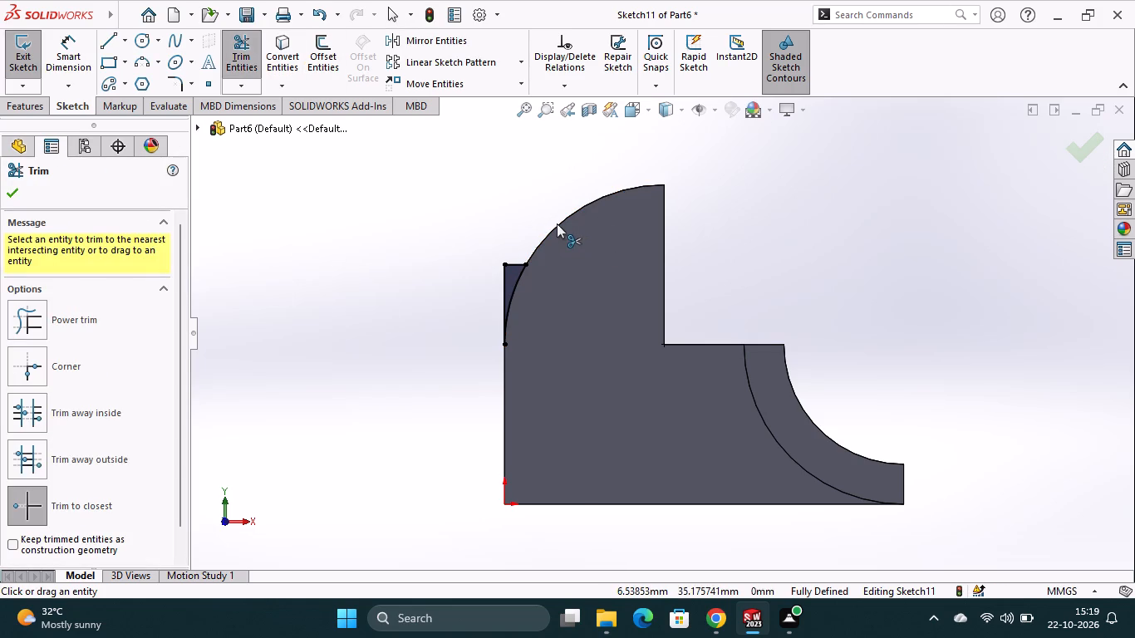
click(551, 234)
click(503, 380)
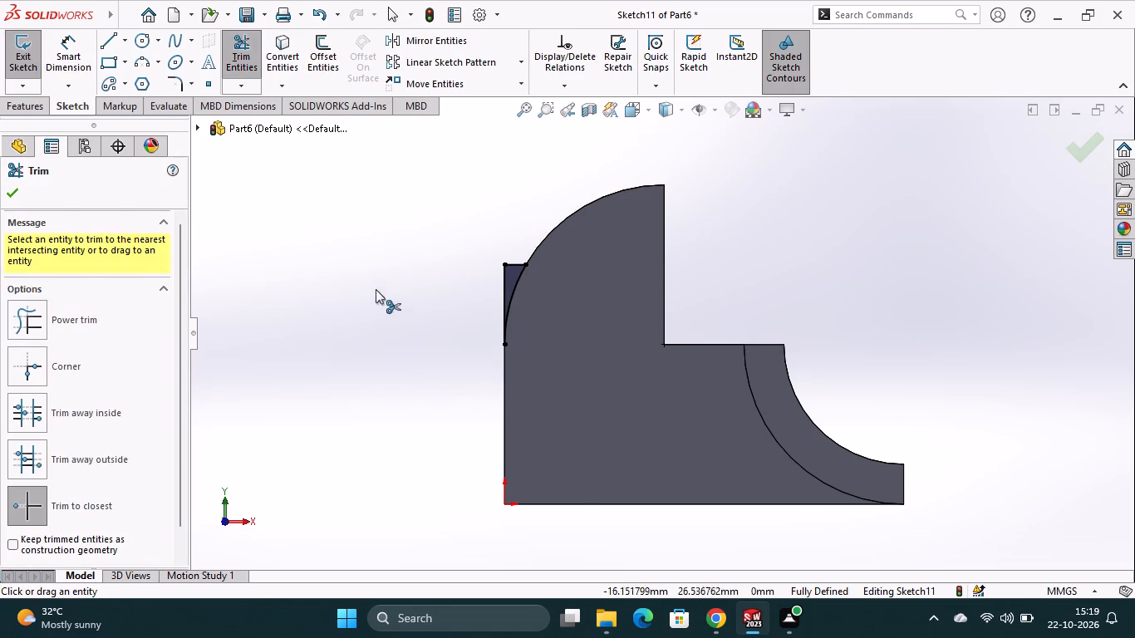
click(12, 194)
Cut-extrude the converted side-face profile 20 mm blind to trim the raised block to the quarter-round walls' curve.
click(29, 111)
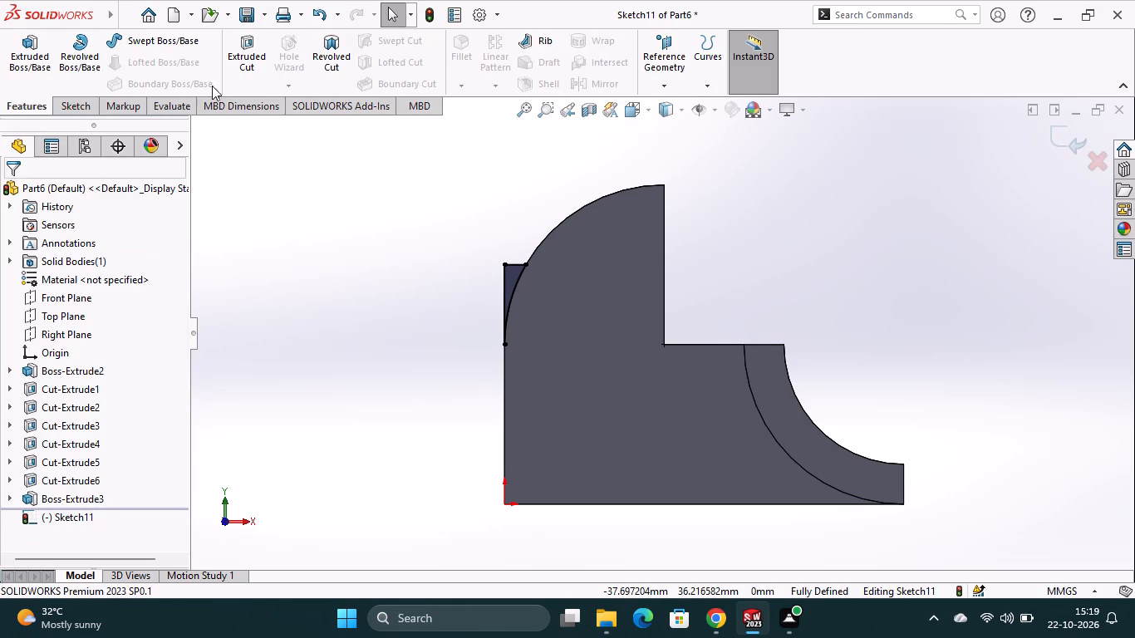
click(248, 76)
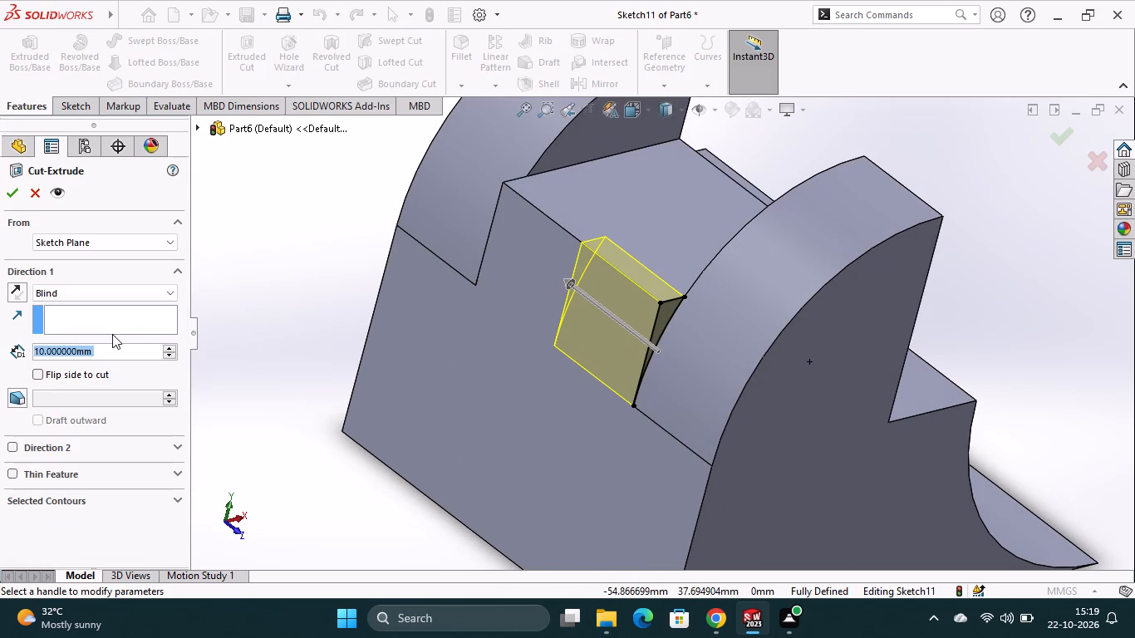
text(20)
key(Return)
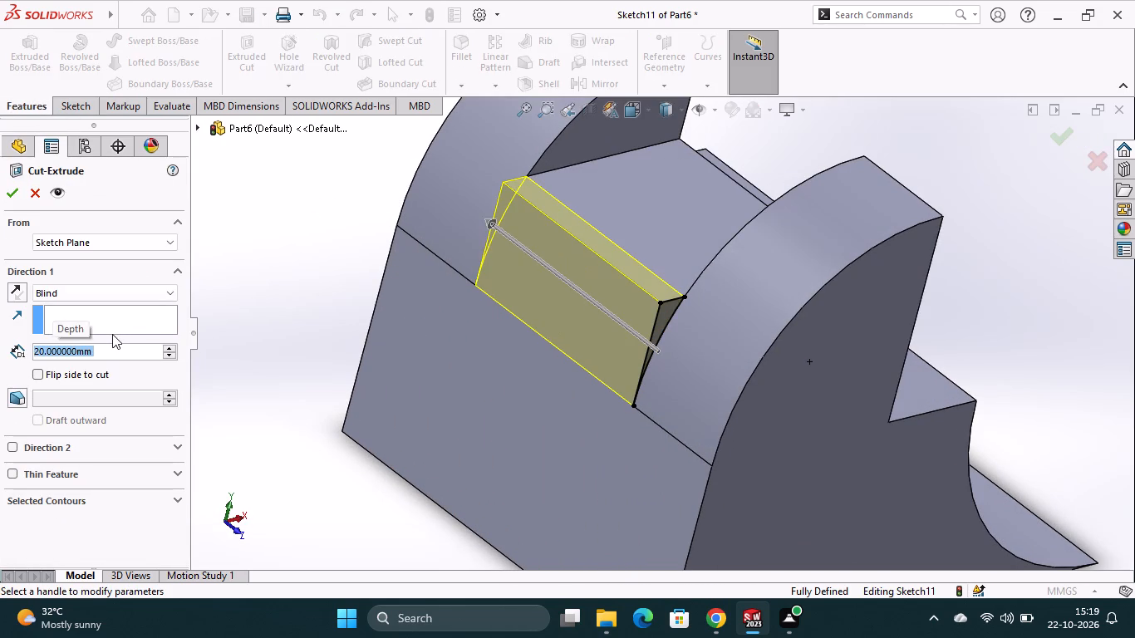
click(15, 196)
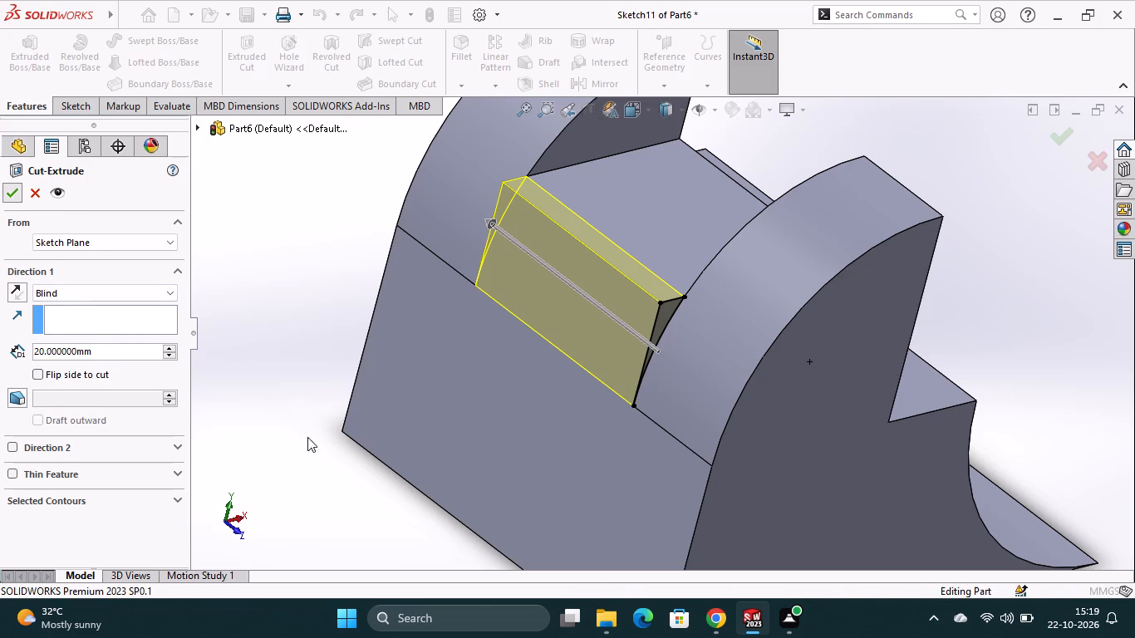
click(327, 473)
Check the trimmed block from the other side and set the whole part to the isometric view.
scroll(380, 477, up, 4)
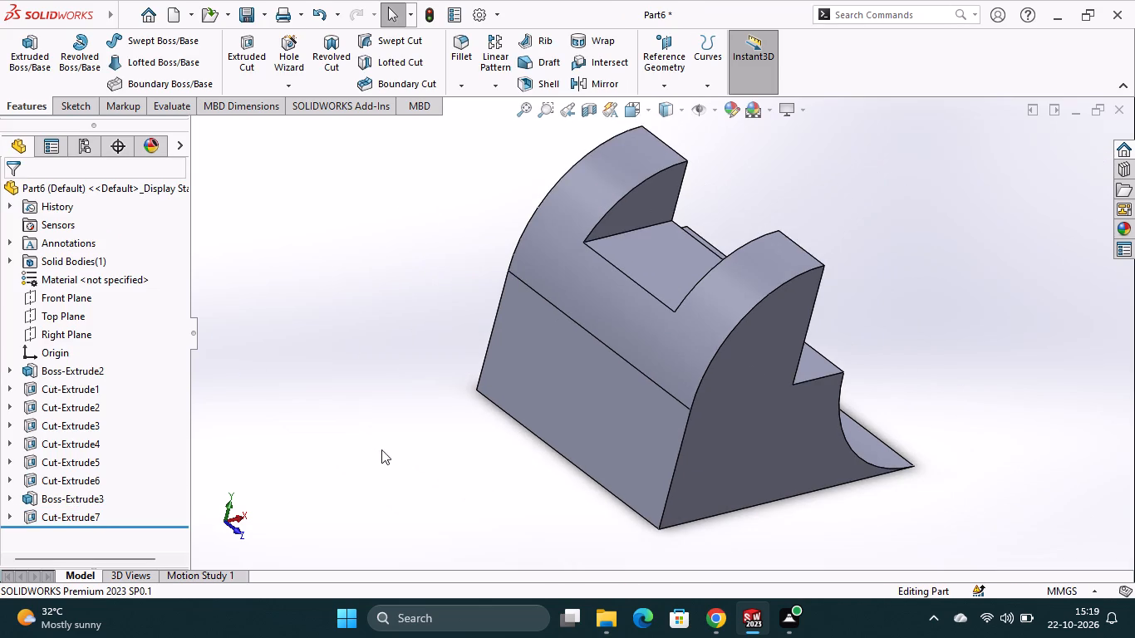
middle_drag(604, 520, 483, 439)
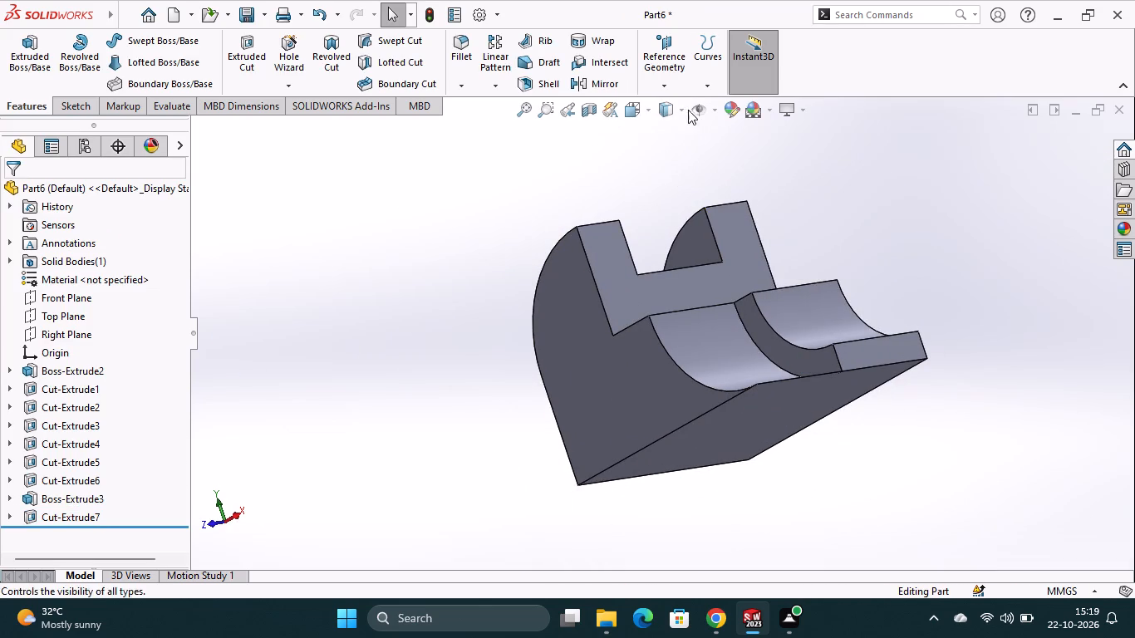
click(646, 110)
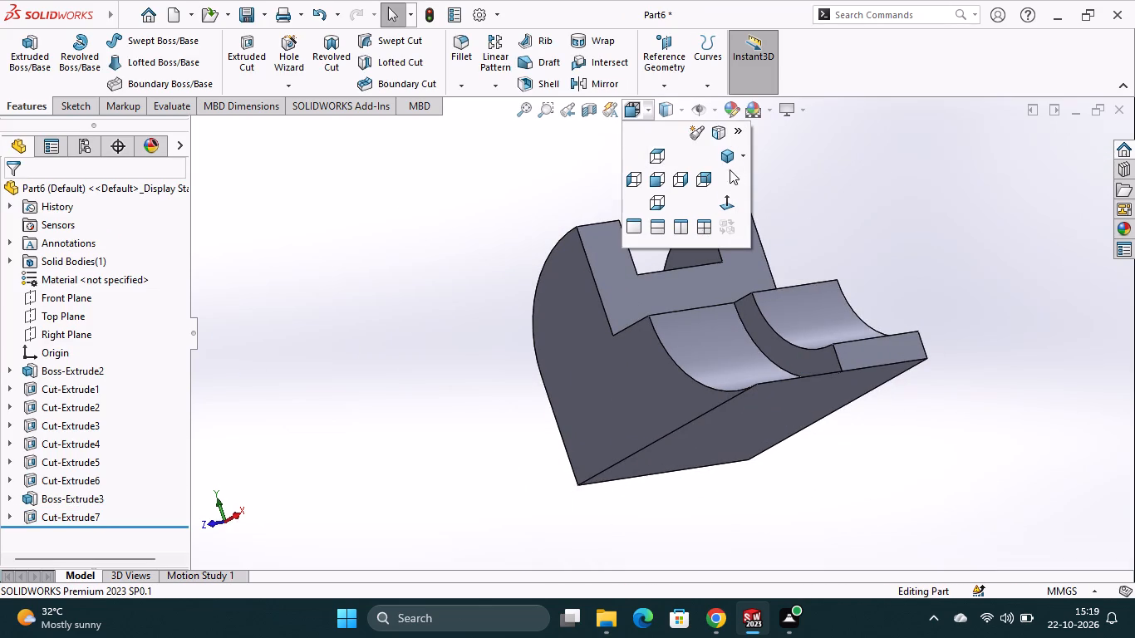
click(729, 158)
click(803, 204)
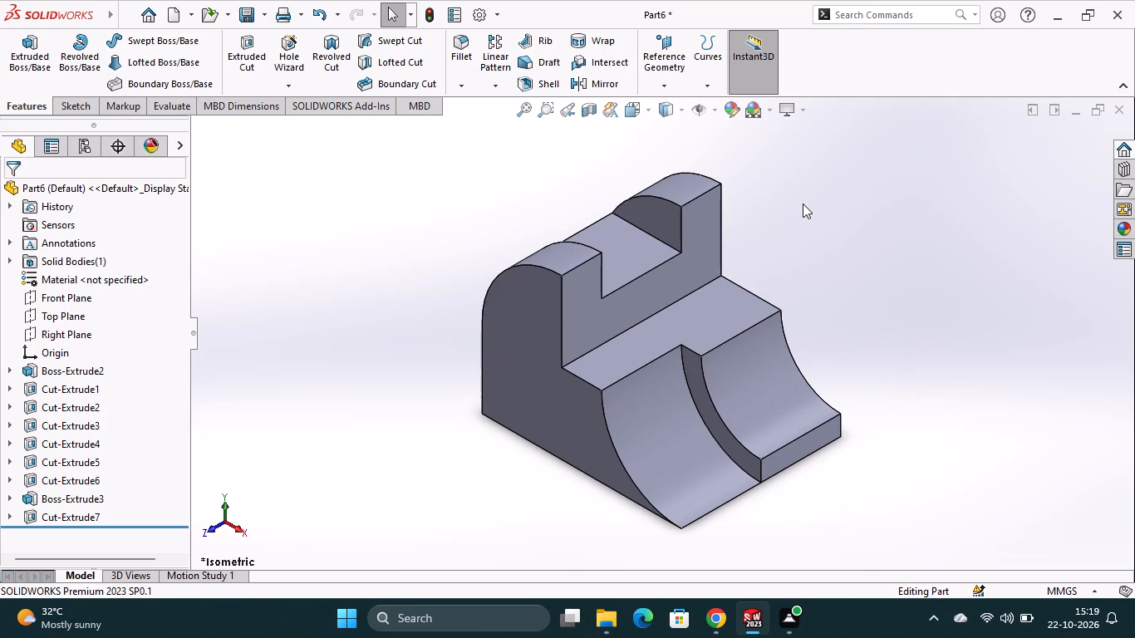
Save the part in the Solidworks folder under the file name Part53.
key(ctrl+s)
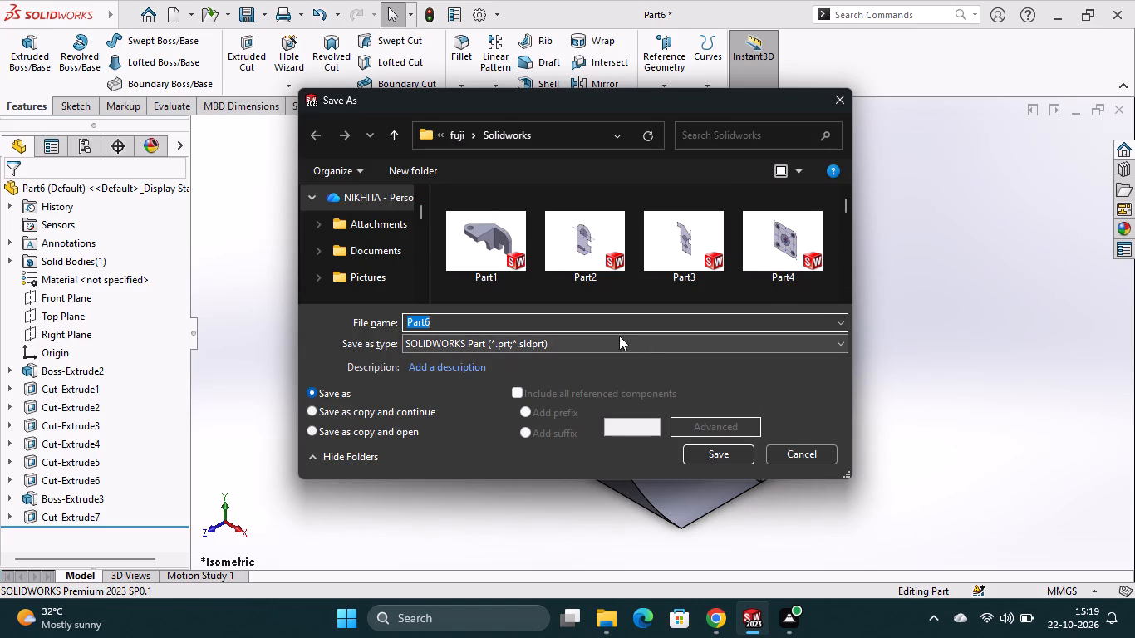
click(629, 321)
key(BackSpace)
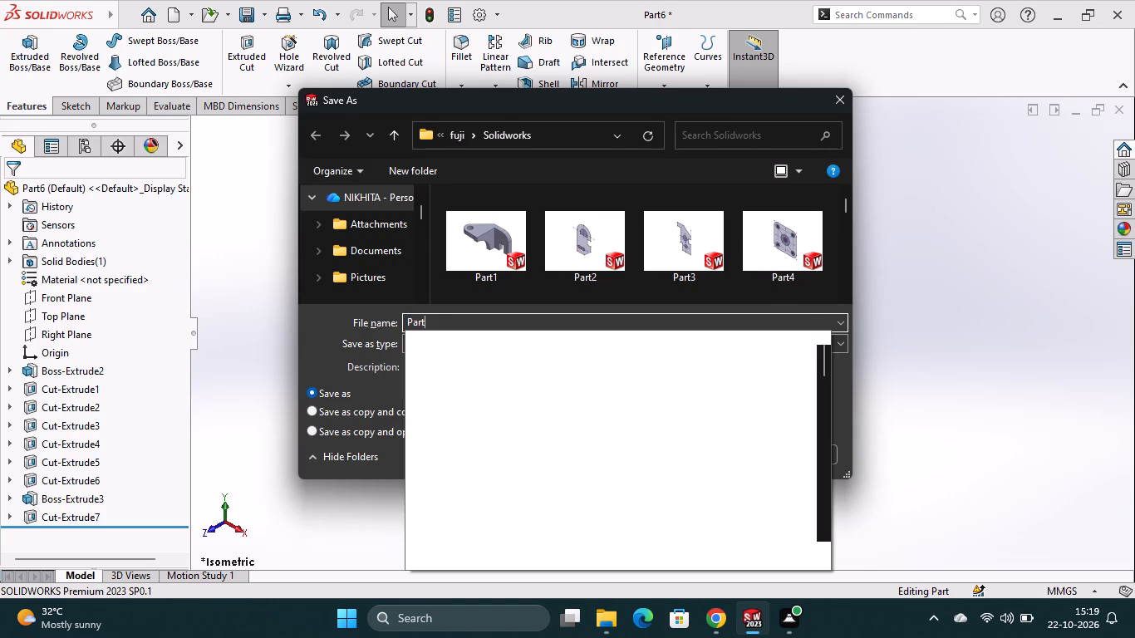
key(5)
key(3)
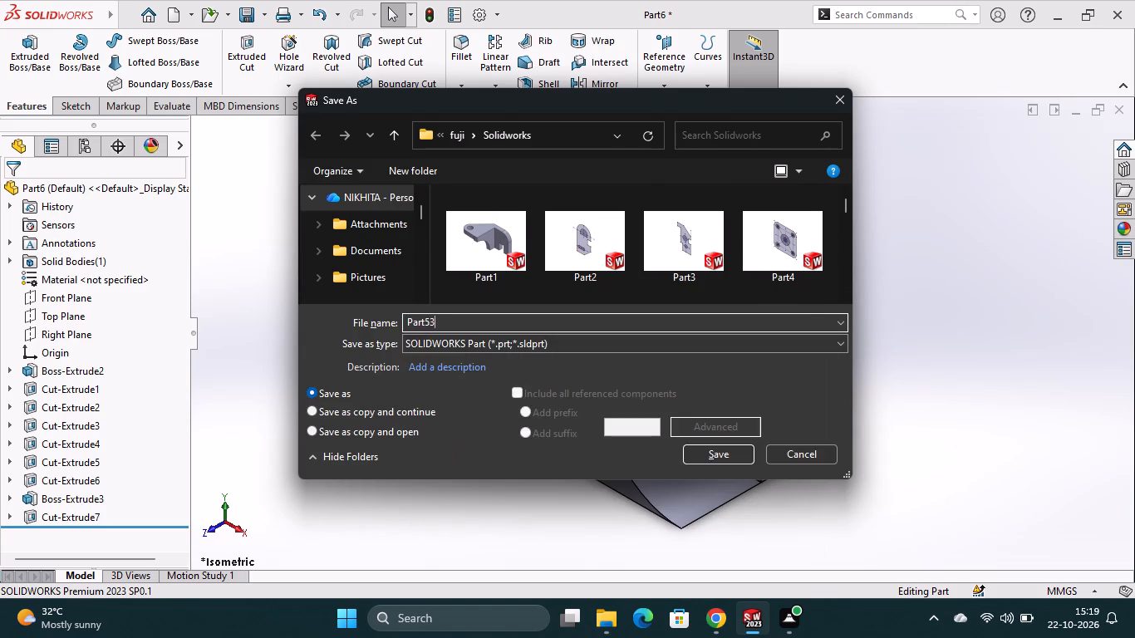
key(Return)
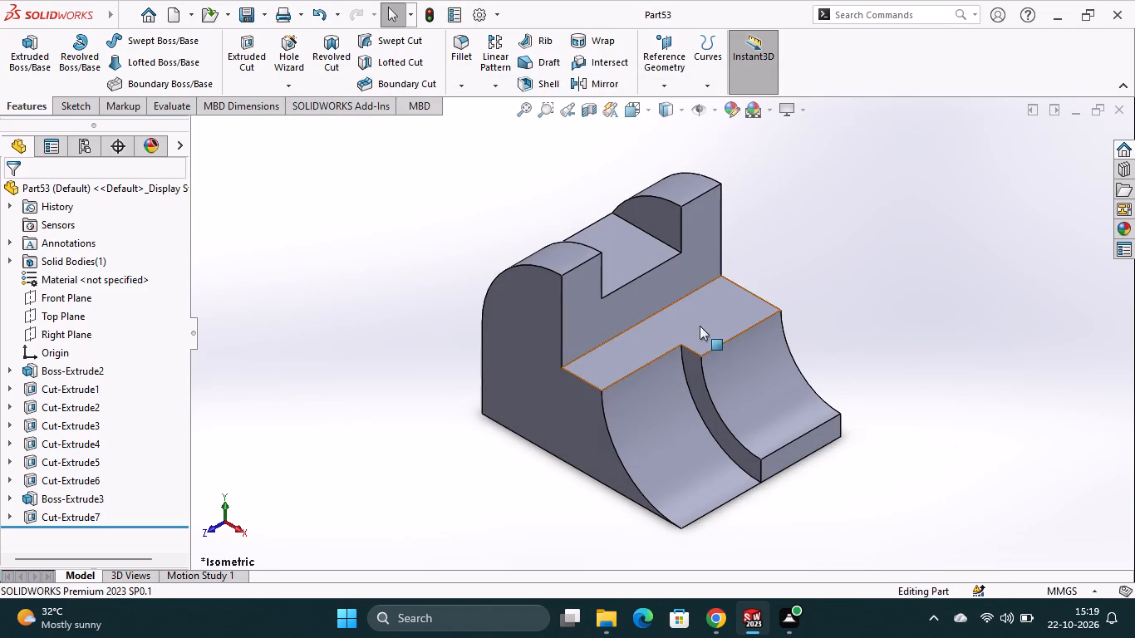
Save a copy of the part as an Adobe PDF named Part53 in the Solidworks folder.
right_click(265, 14)
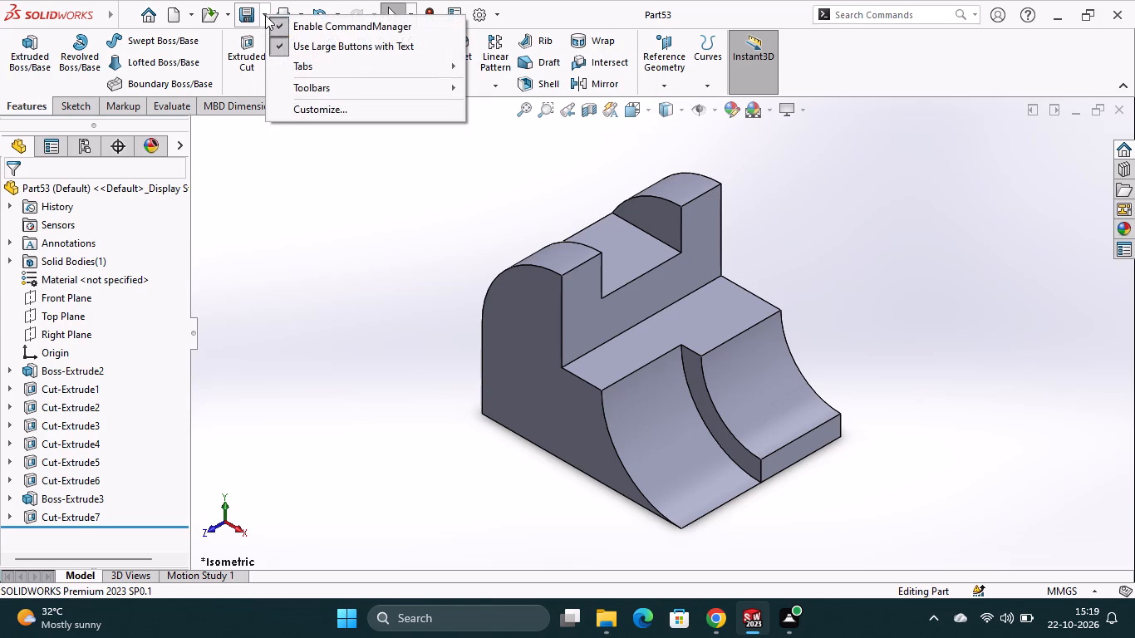
click(254, 183)
click(263, 22)
click(276, 66)
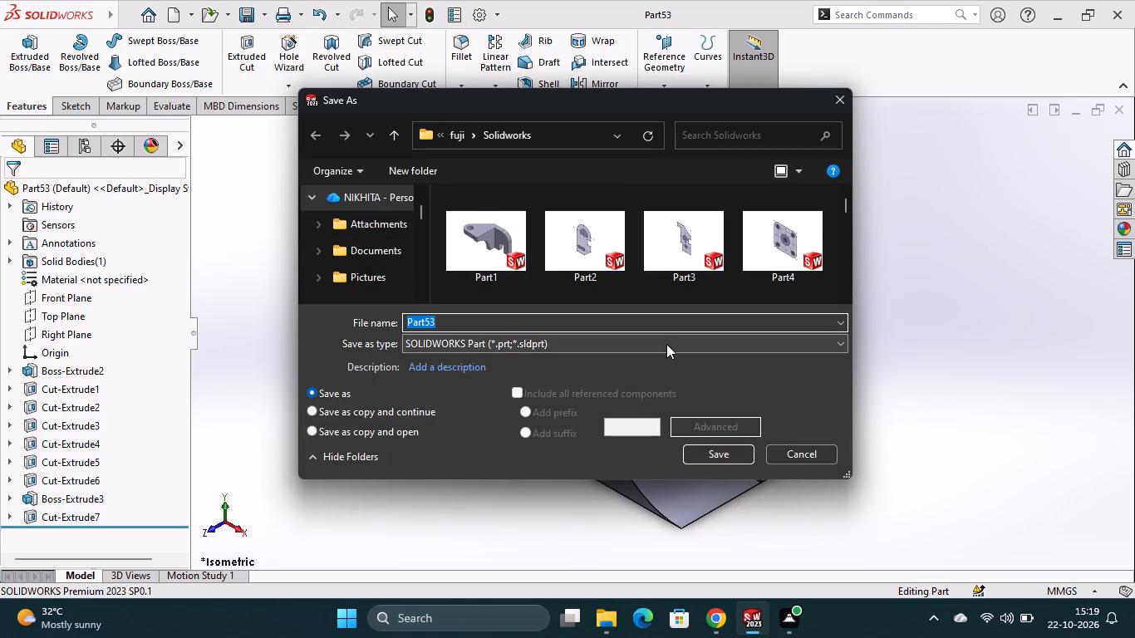
click(666, 344)
click(562, 92)
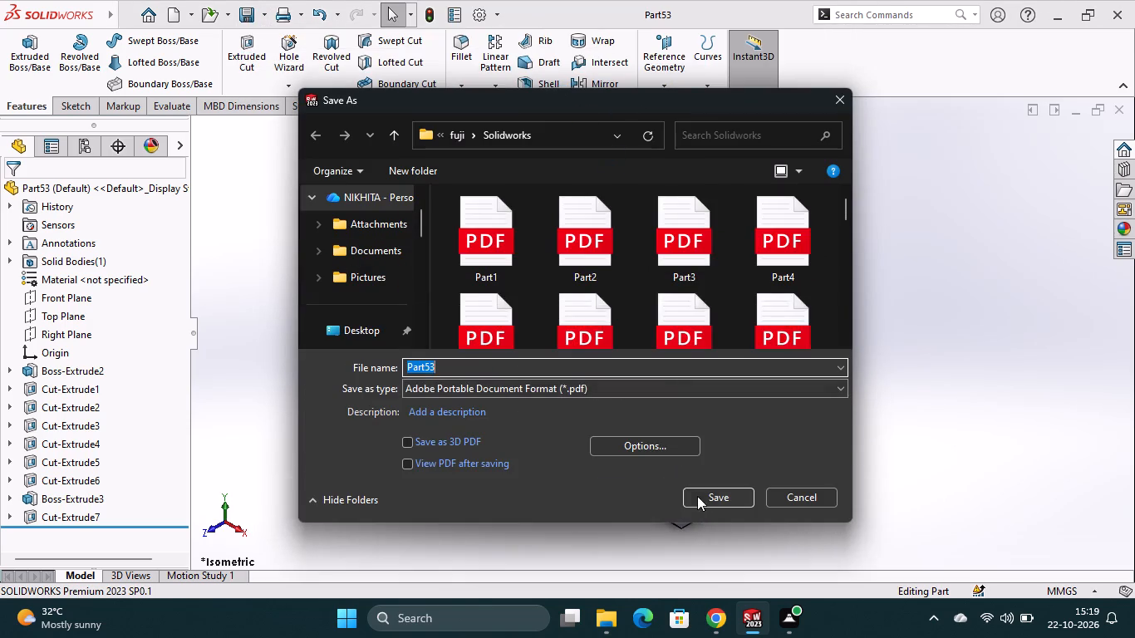
click(705, 496)
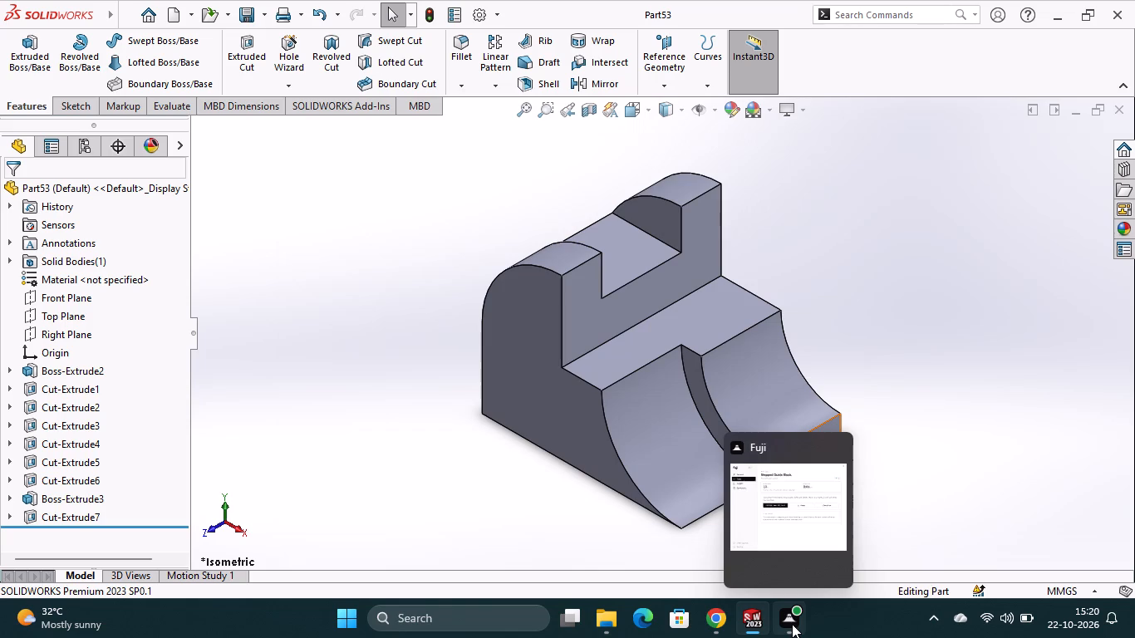